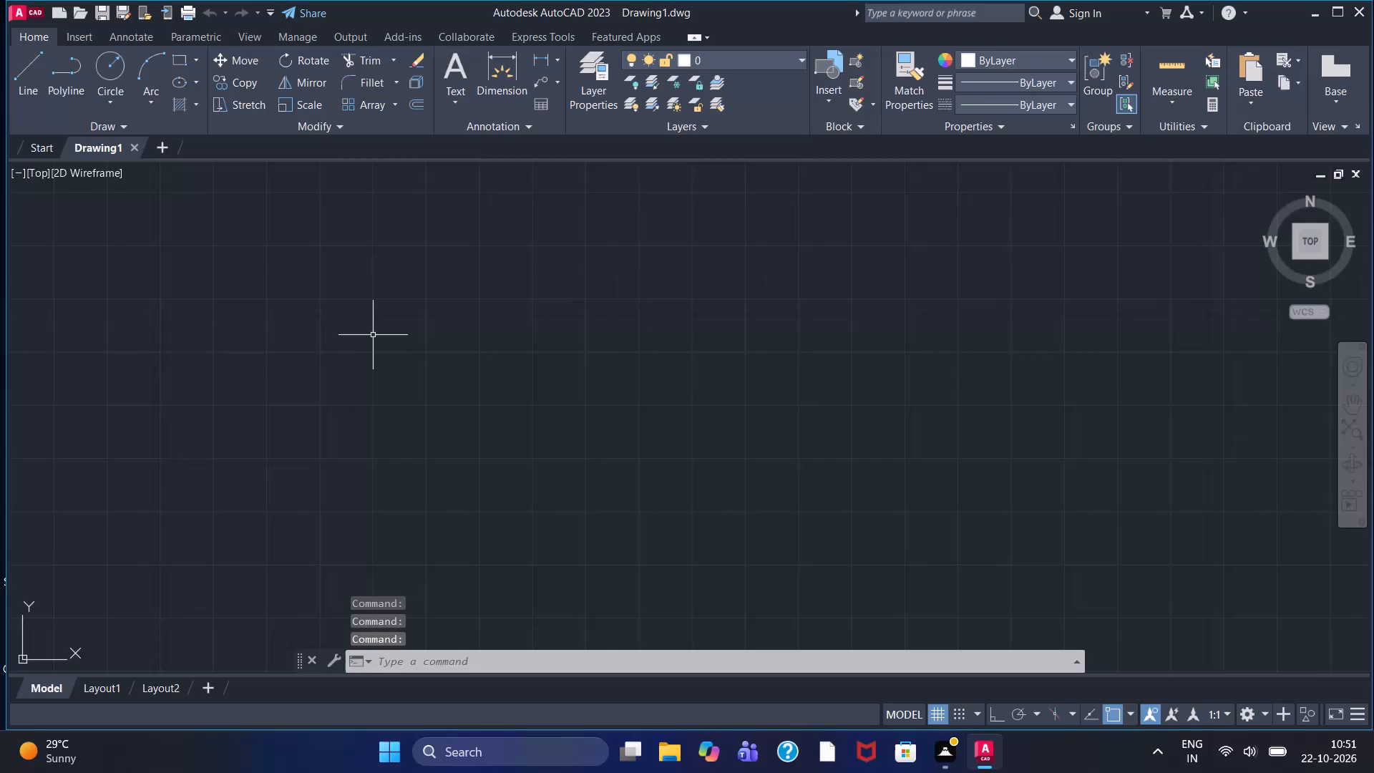
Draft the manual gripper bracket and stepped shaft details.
With ortho mode on, draw a closed rectangle 25 wide and 80 high using the Line command.
click(21, 97)
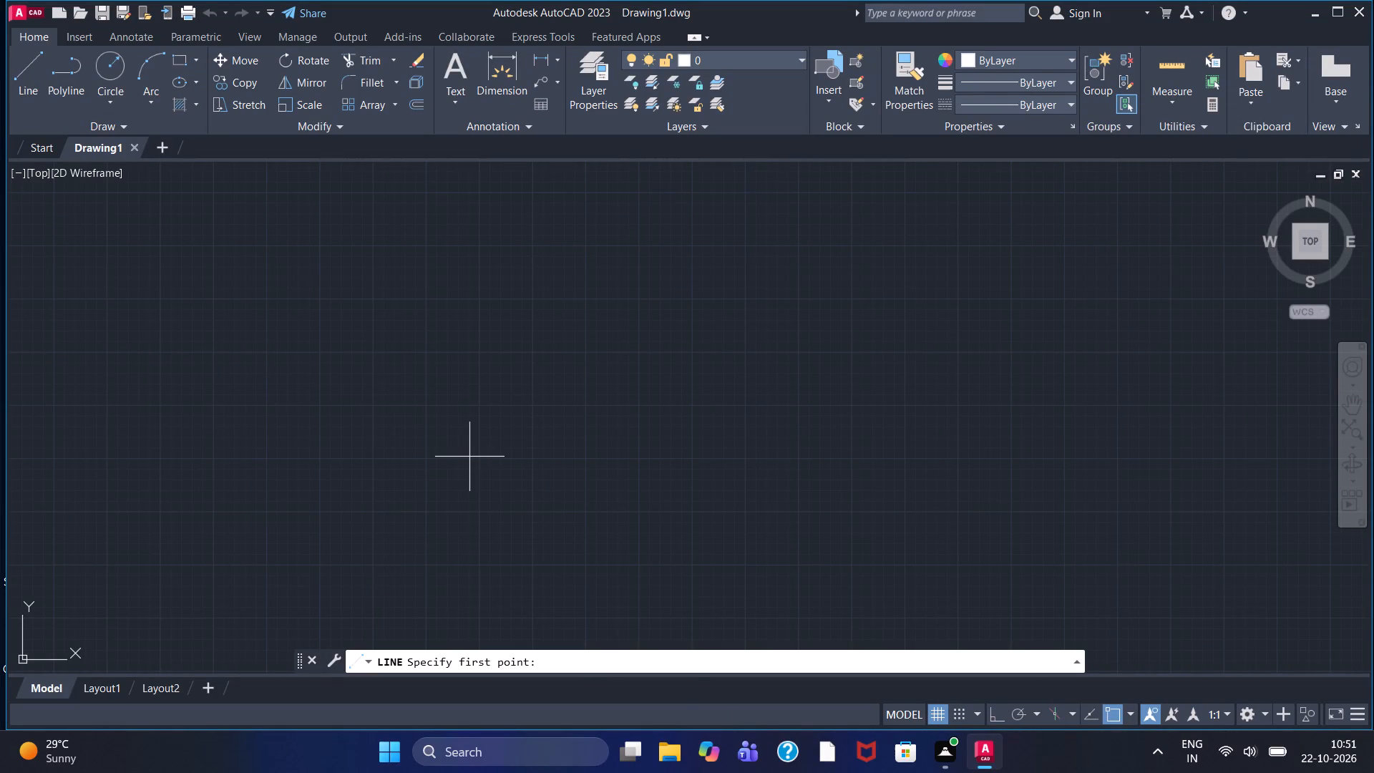
key(F8)
scroll(484, 480, up, 2)
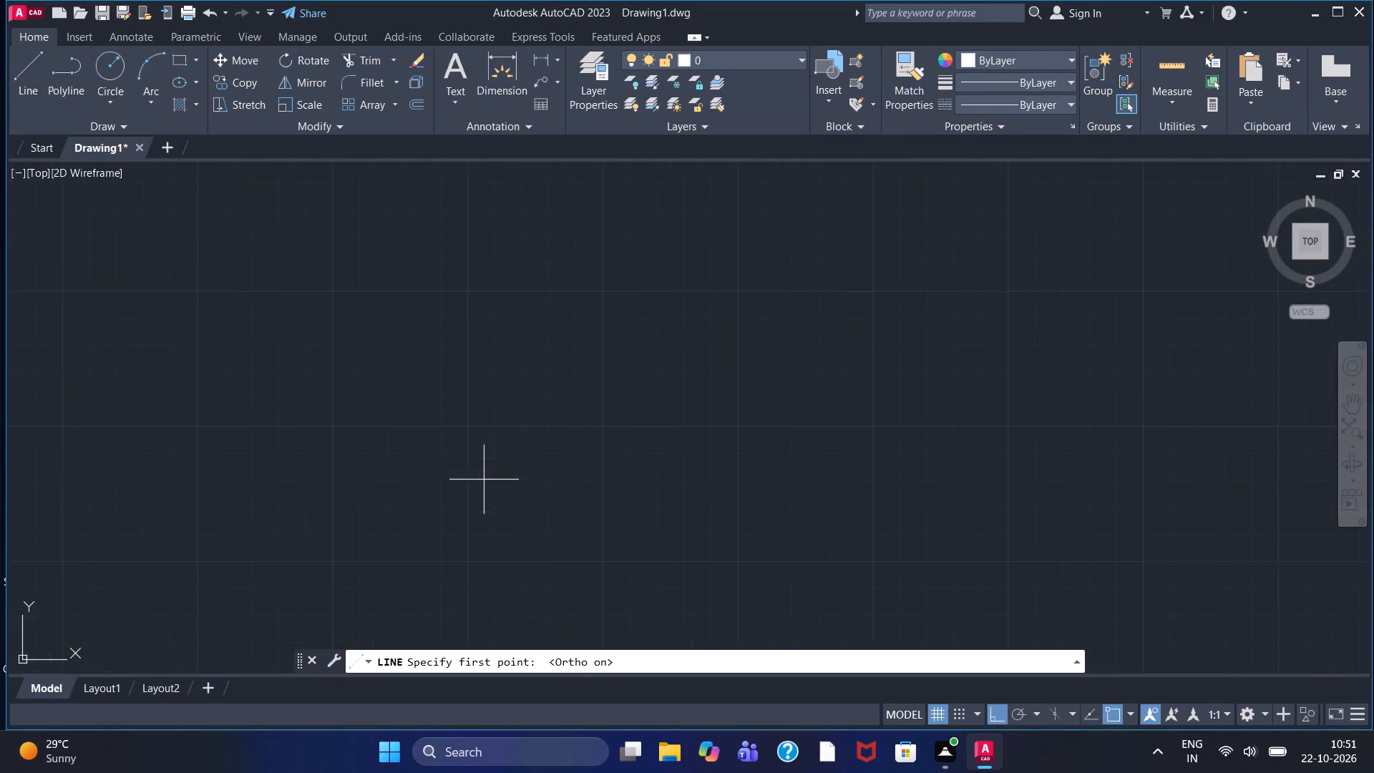
scroll(346, 423, up, 3)
click(209, 314)
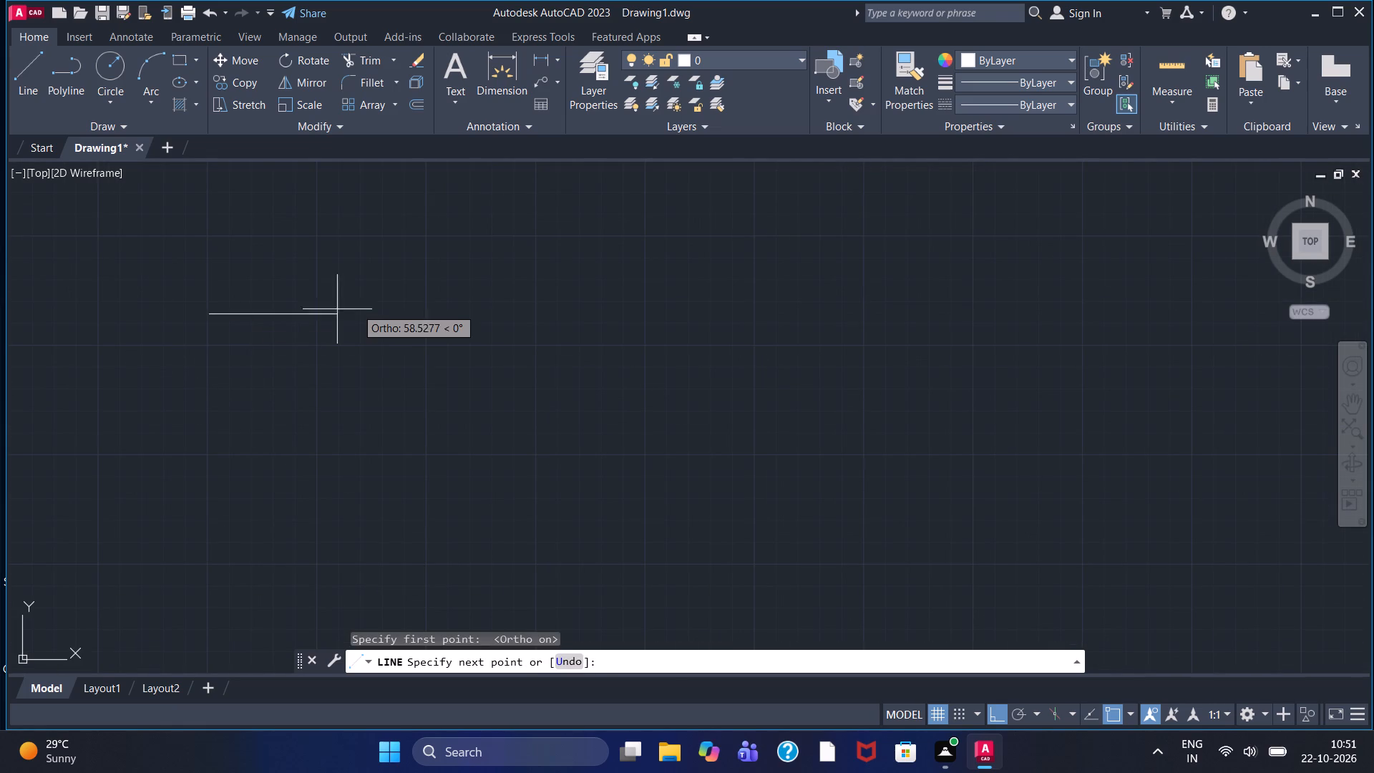
scroll(243, 310, up, 3)
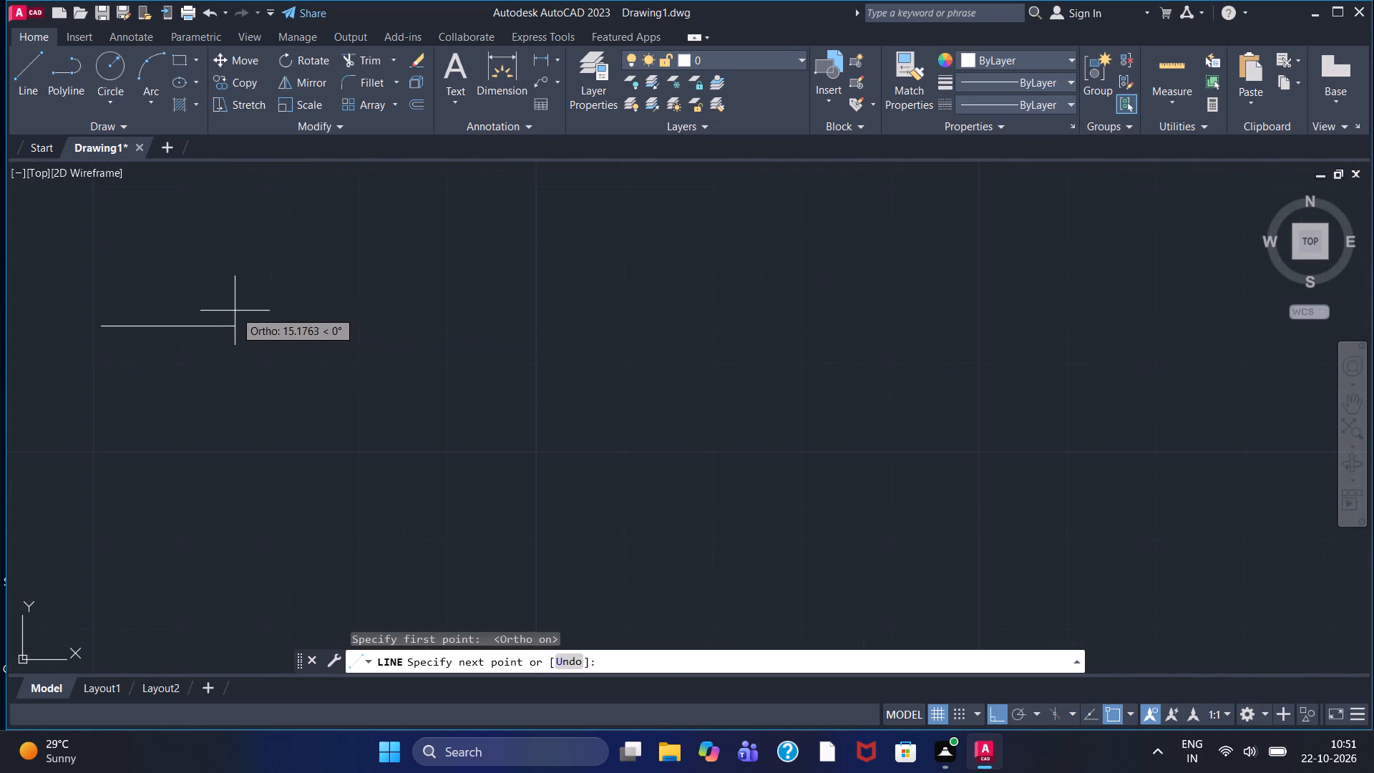
scroll(233, 311, down, 1)
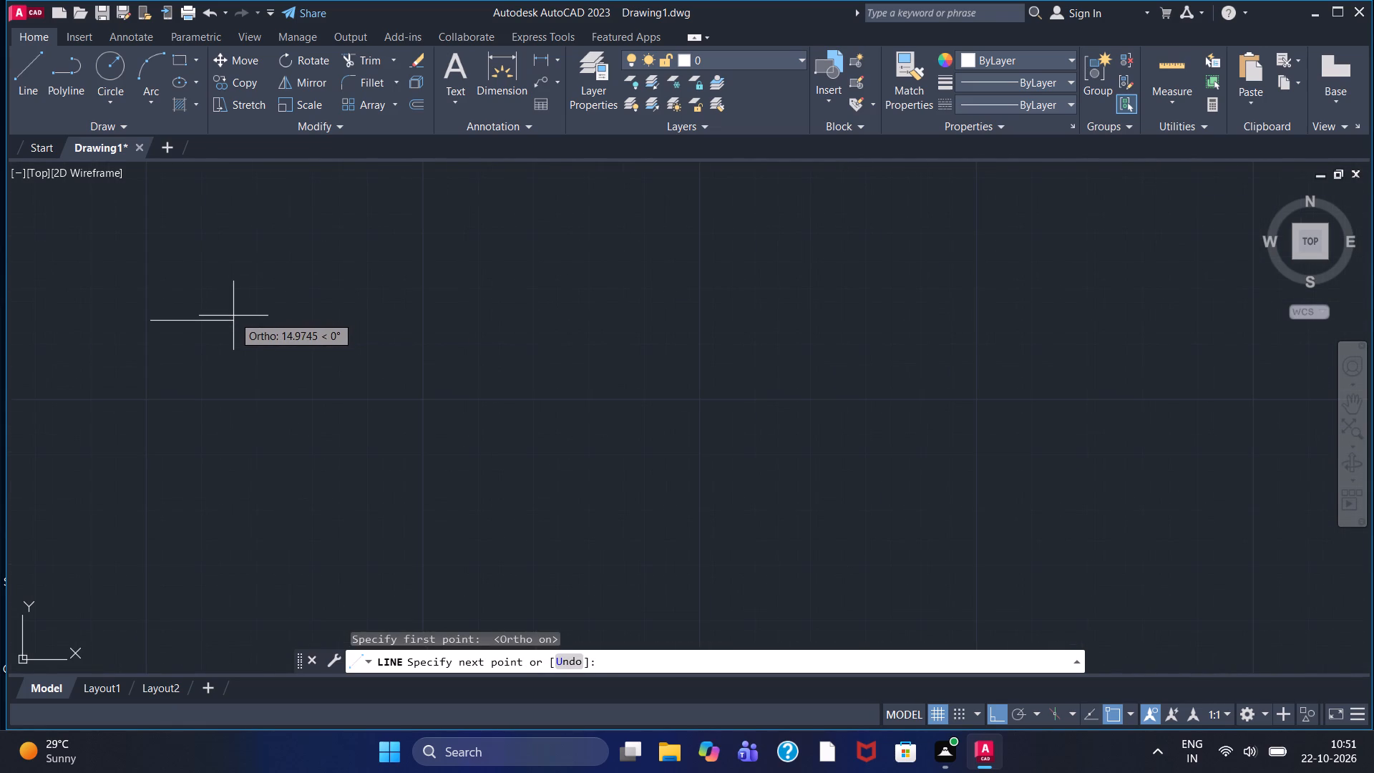
text(25)
key(Return)
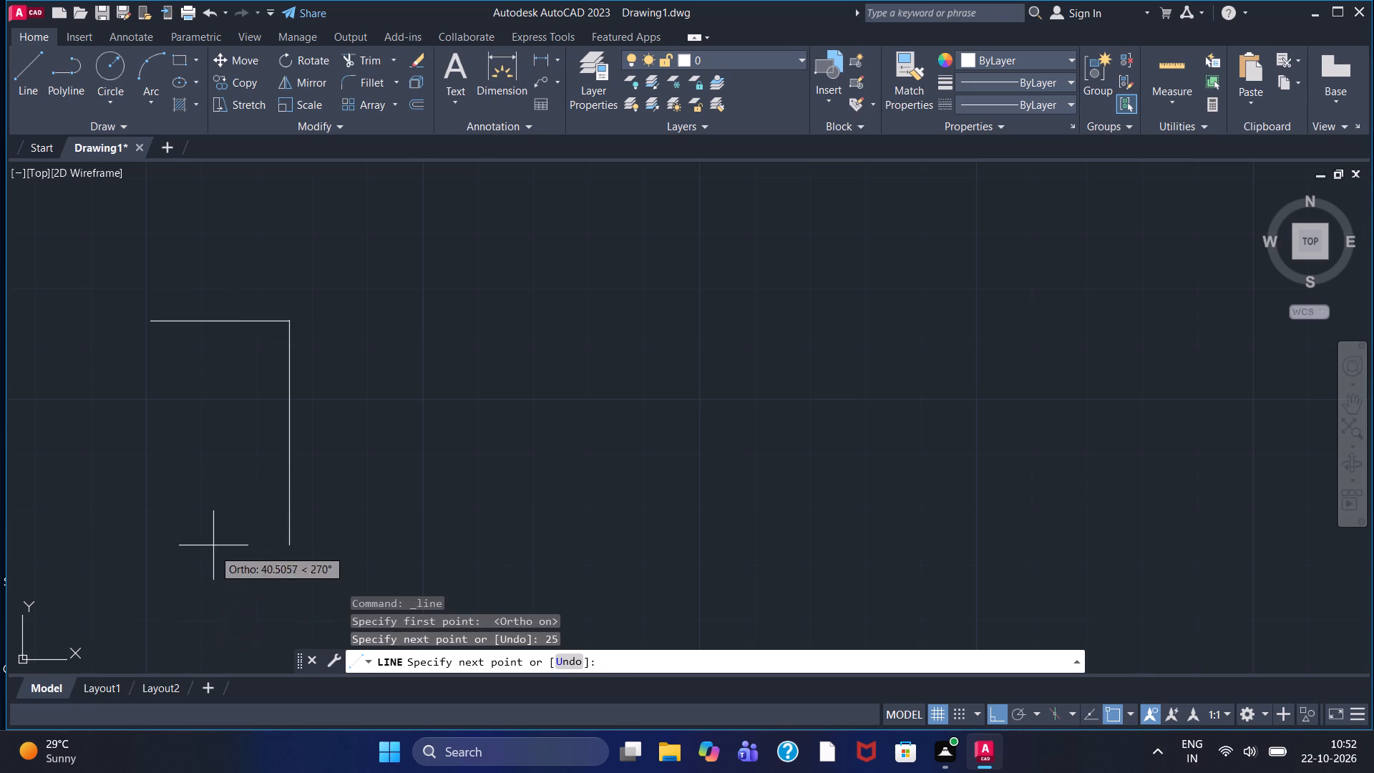
middle_drag(225, 575, 273, 463)
scroll(273, 463, down, 1)
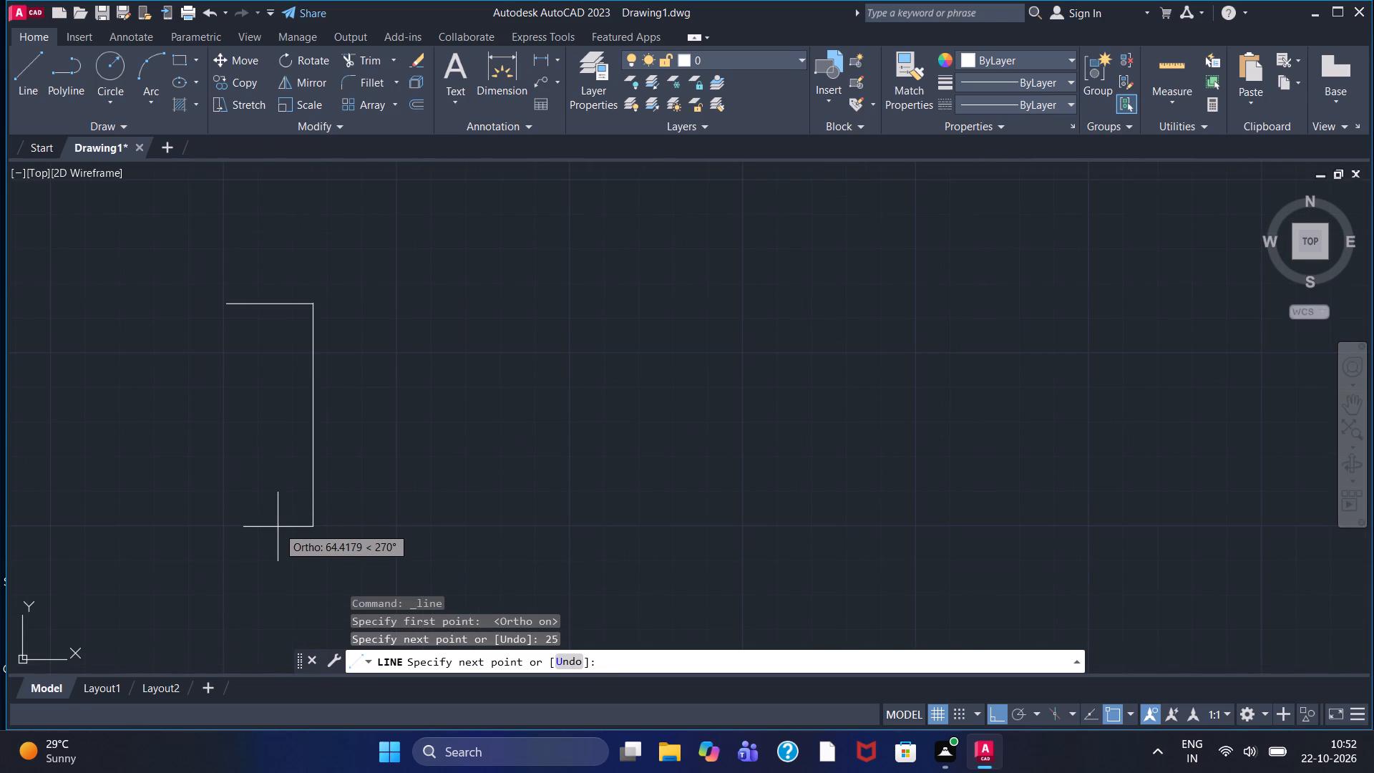
text(80)
key(Return)
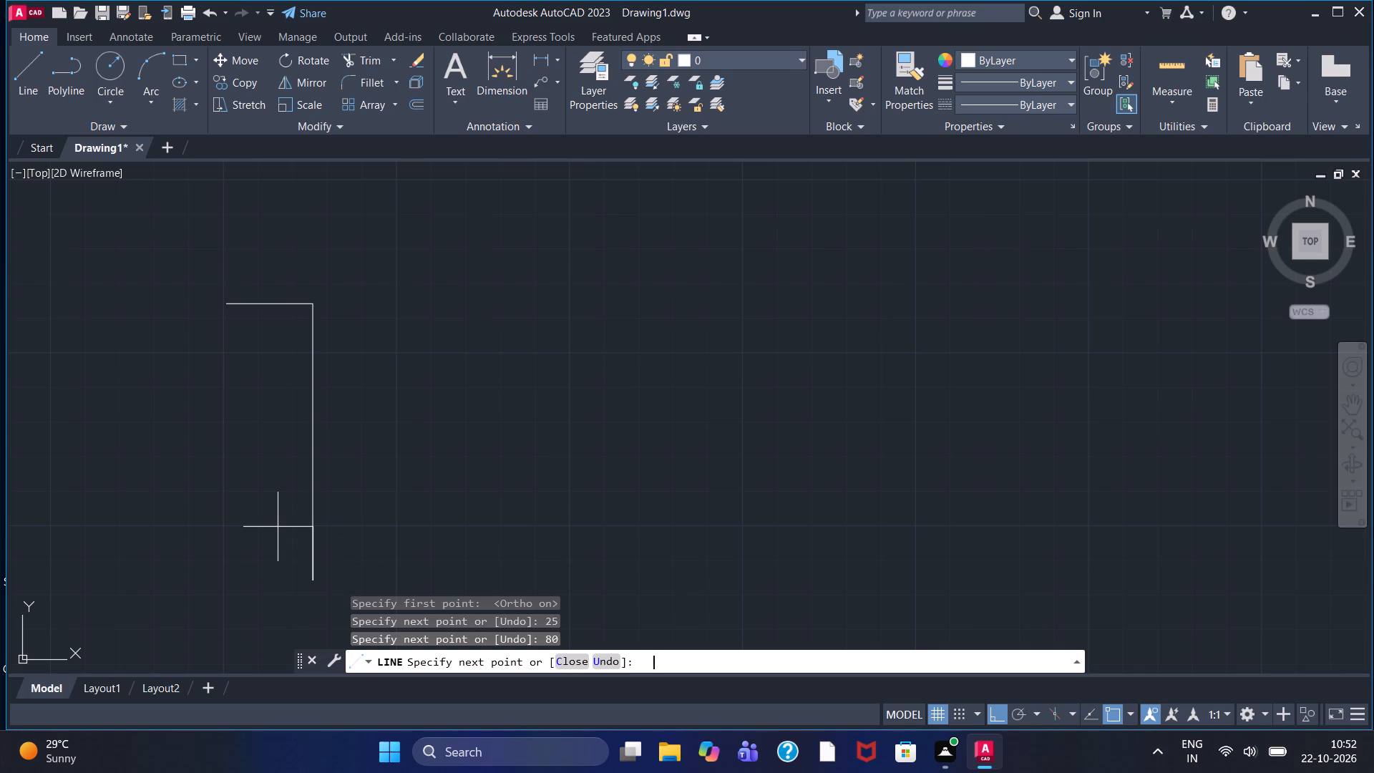
text(25)
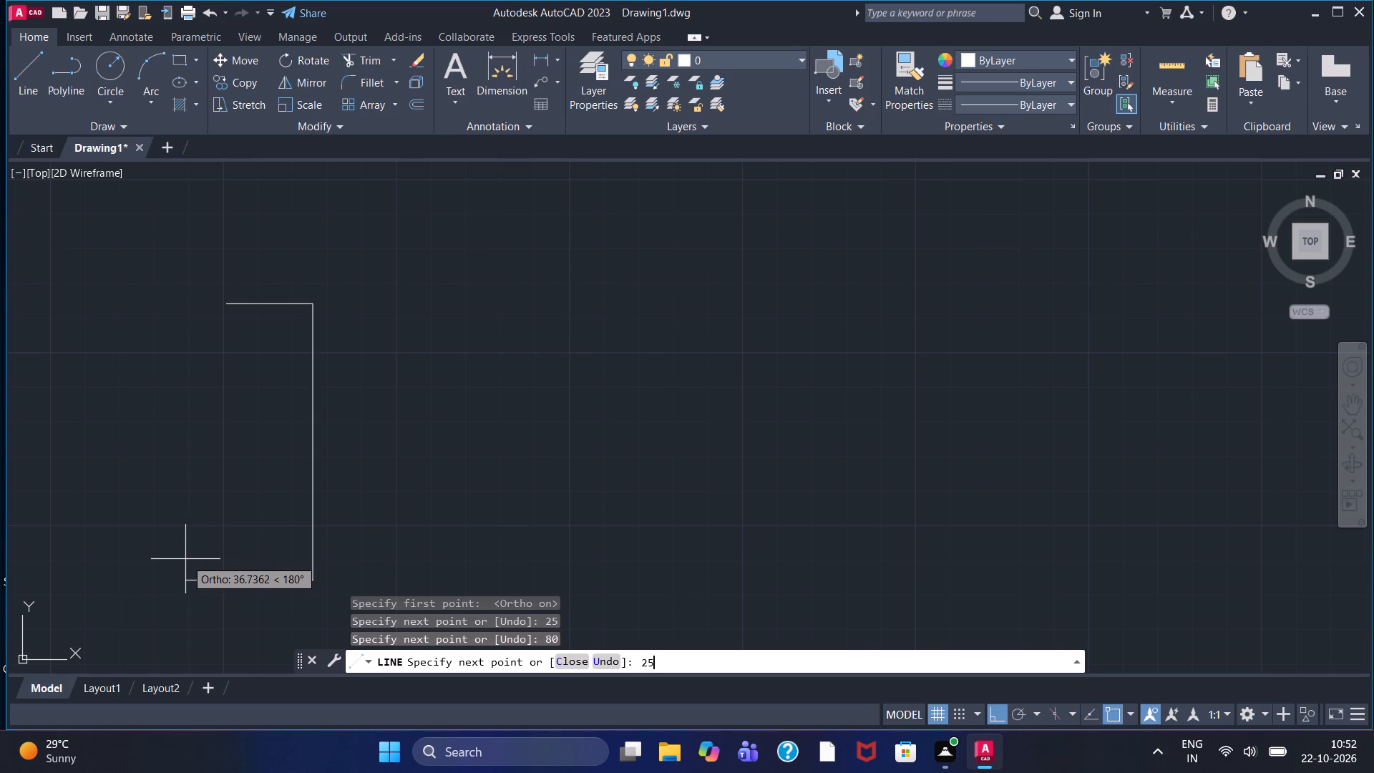
key(Return)
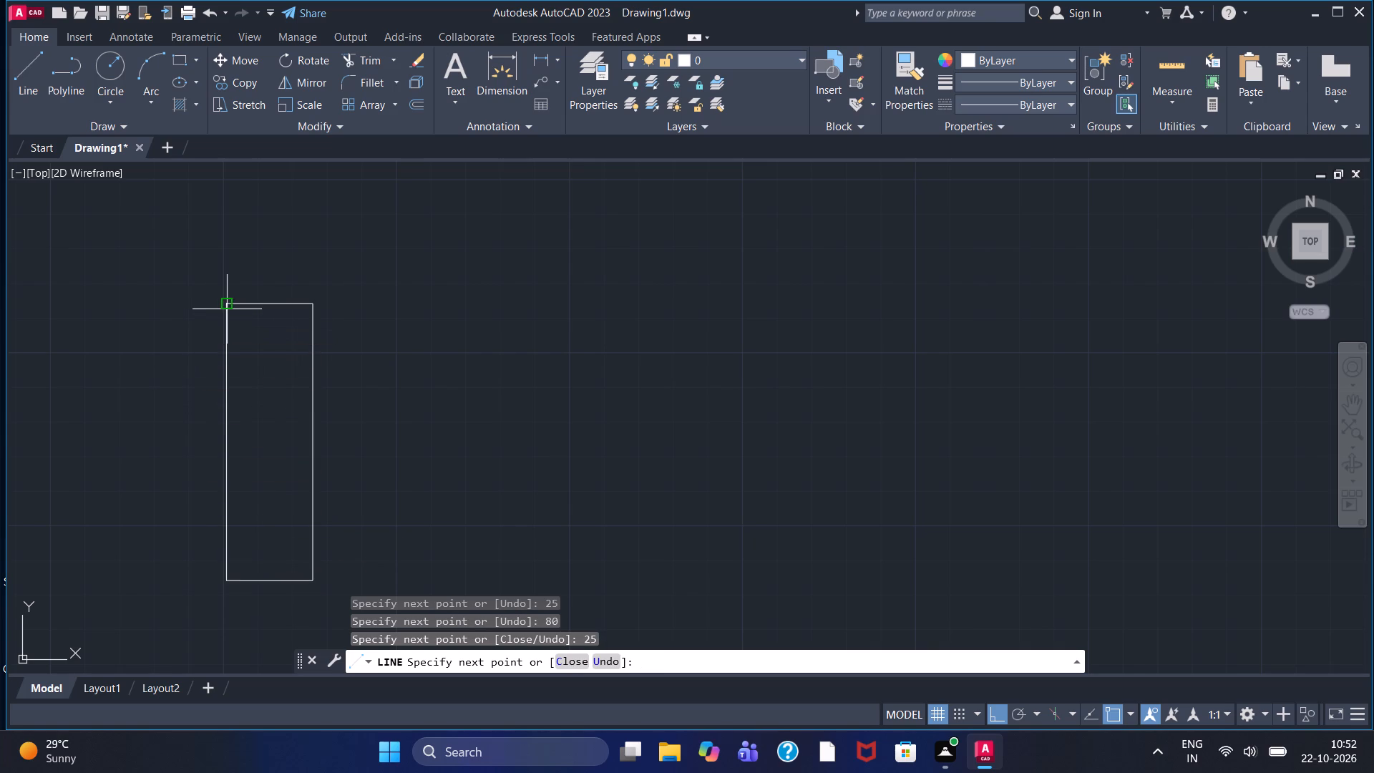
click(227, 309)
right_click(227, 309)
click(250, 326)
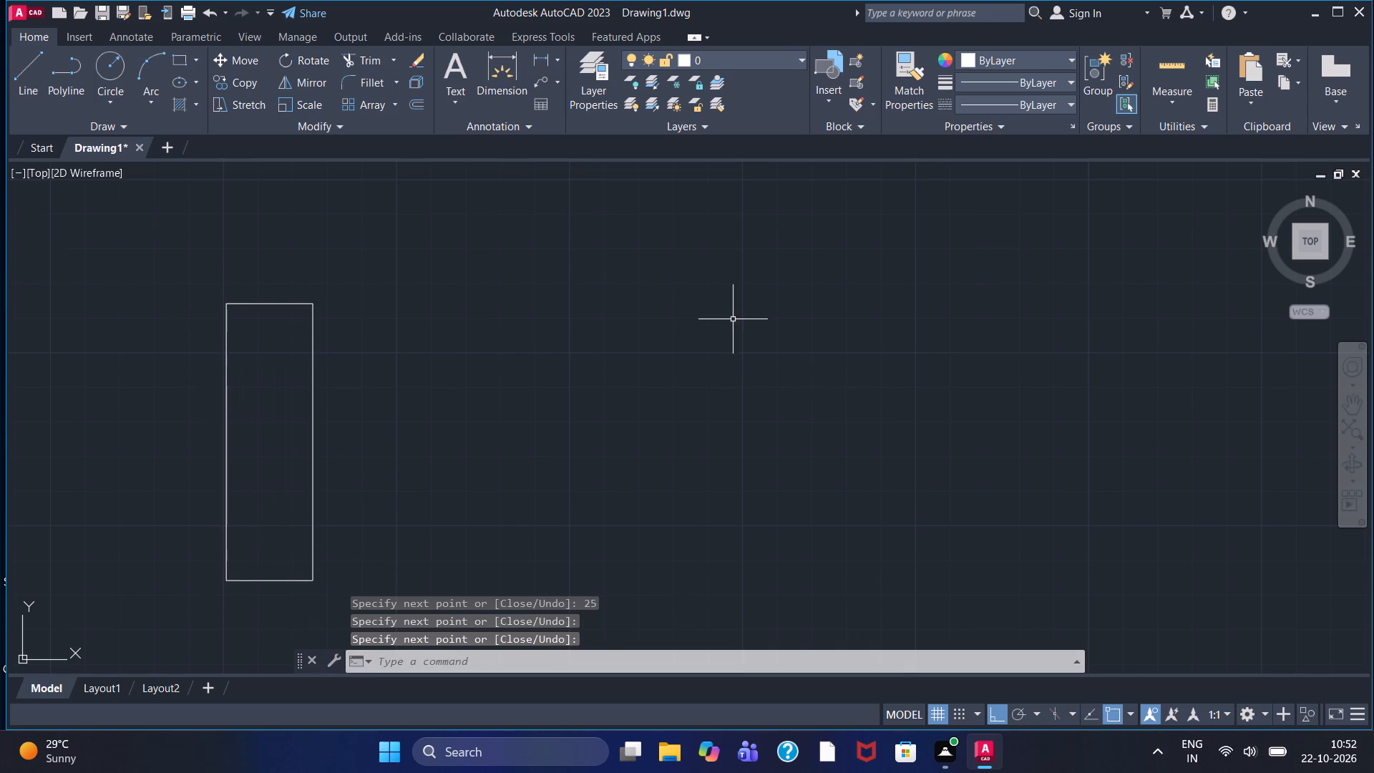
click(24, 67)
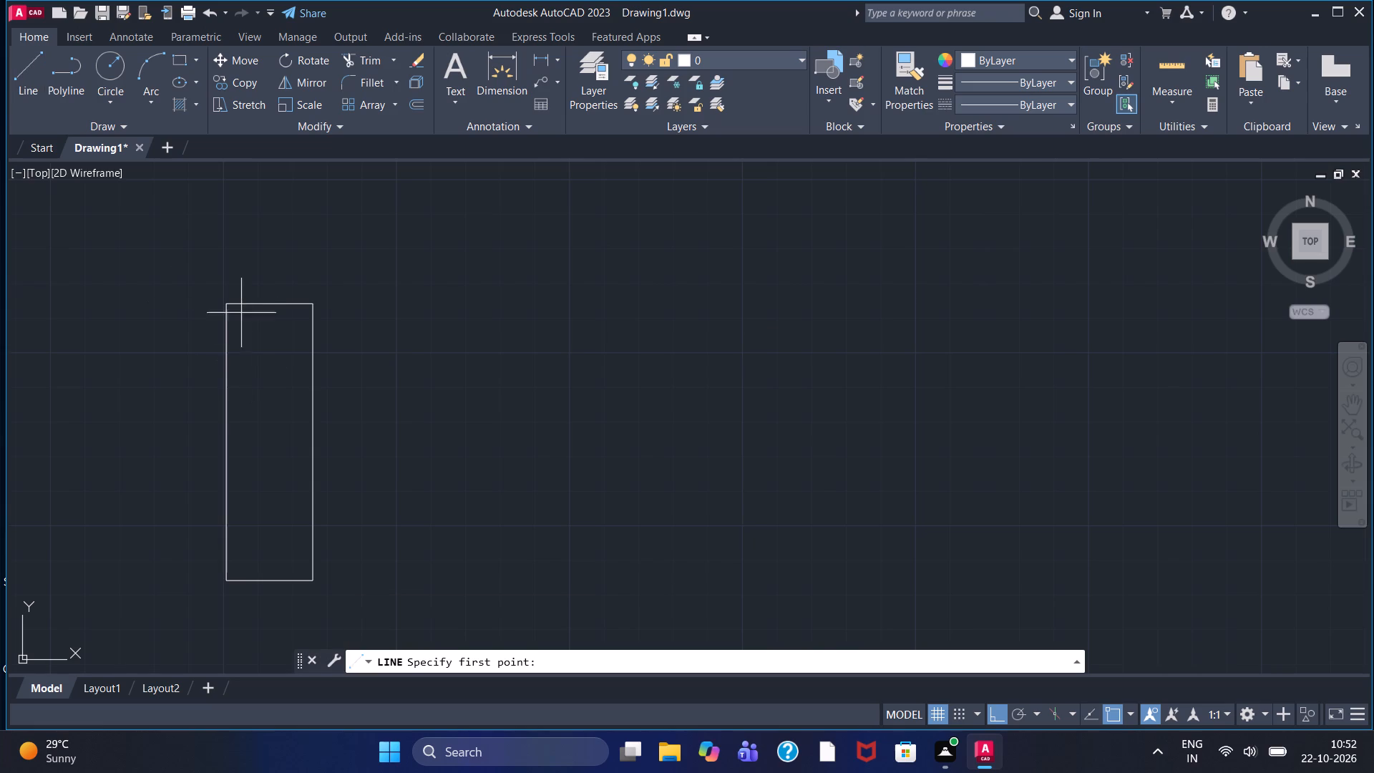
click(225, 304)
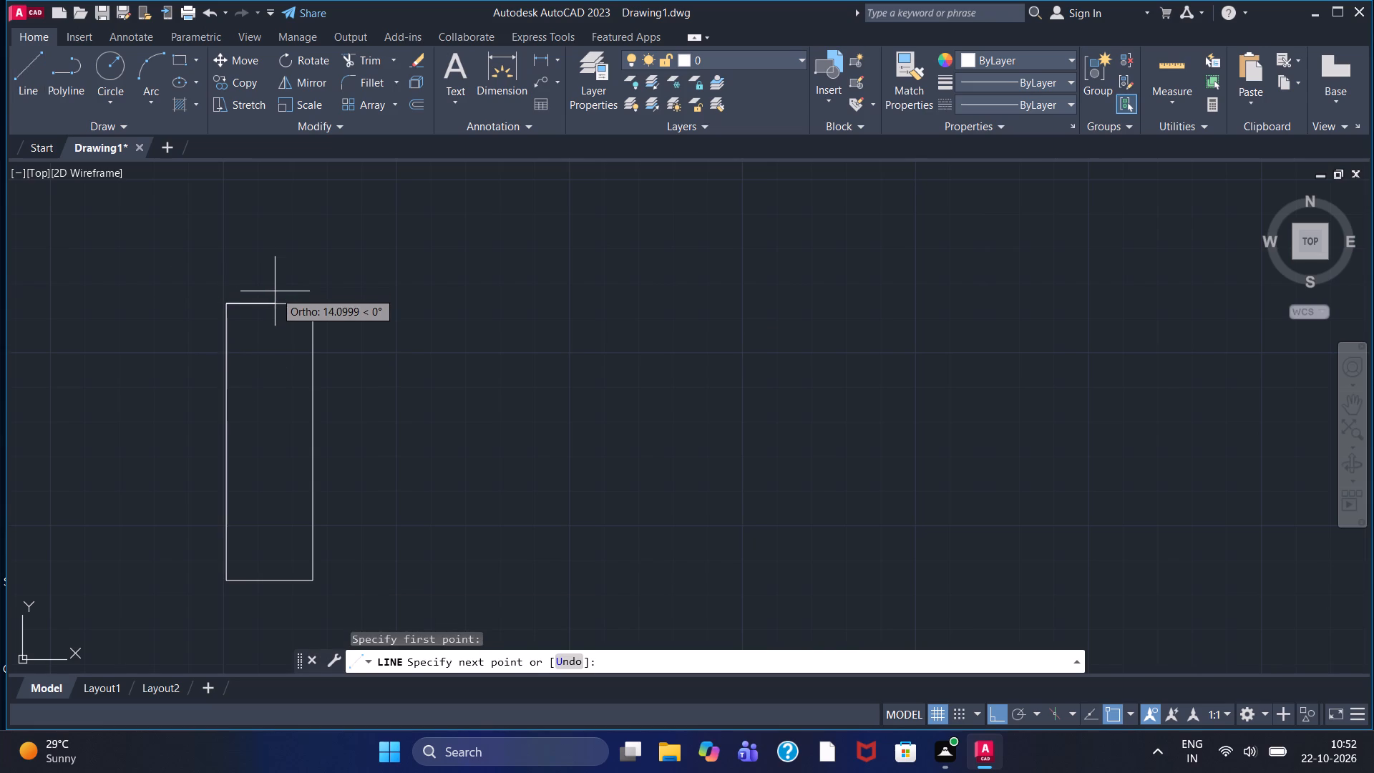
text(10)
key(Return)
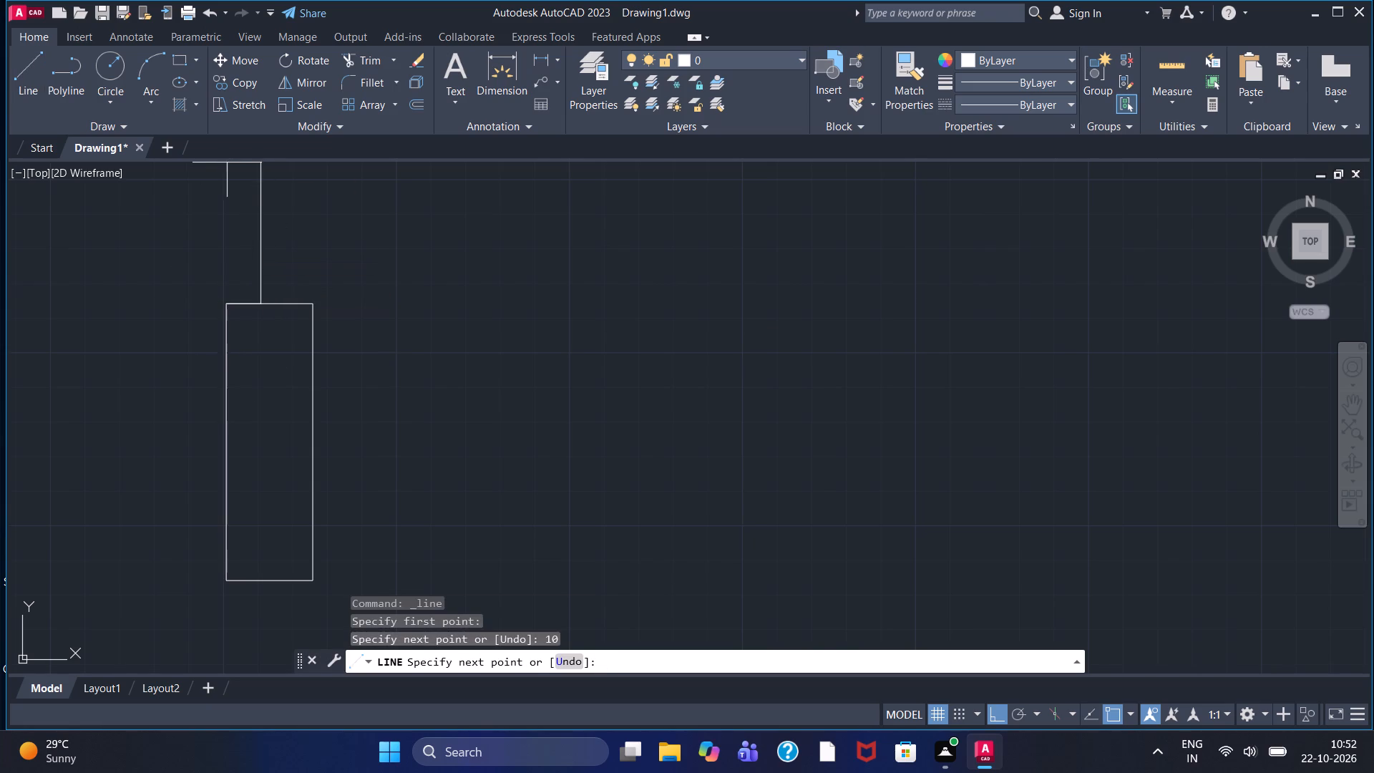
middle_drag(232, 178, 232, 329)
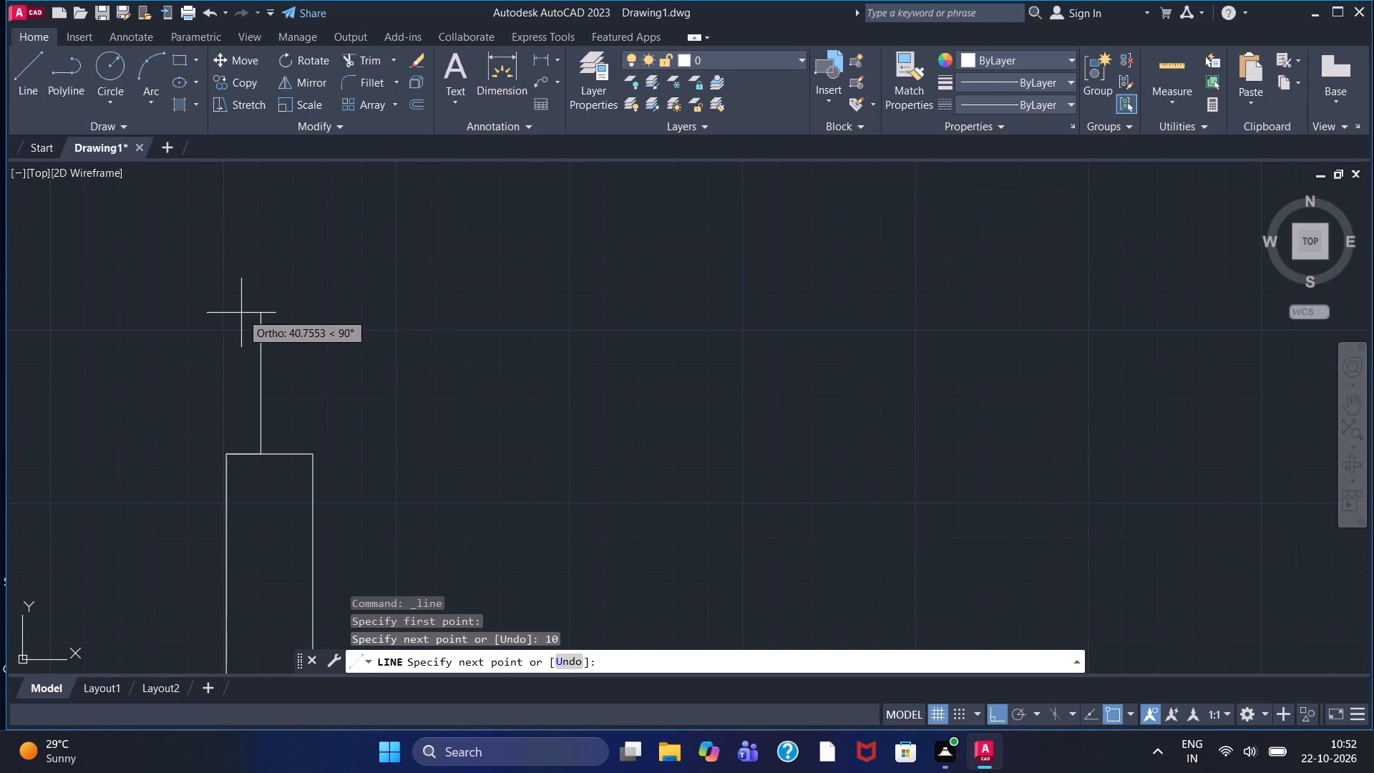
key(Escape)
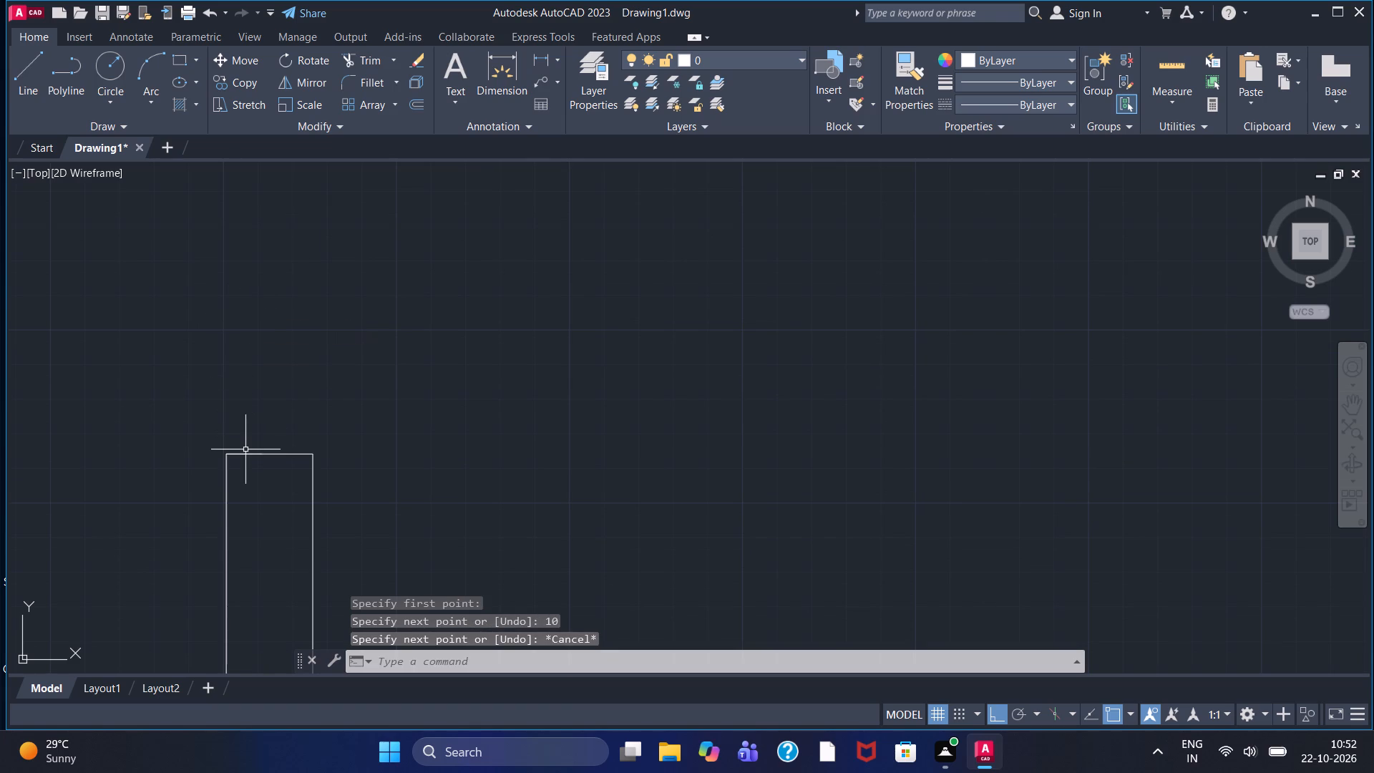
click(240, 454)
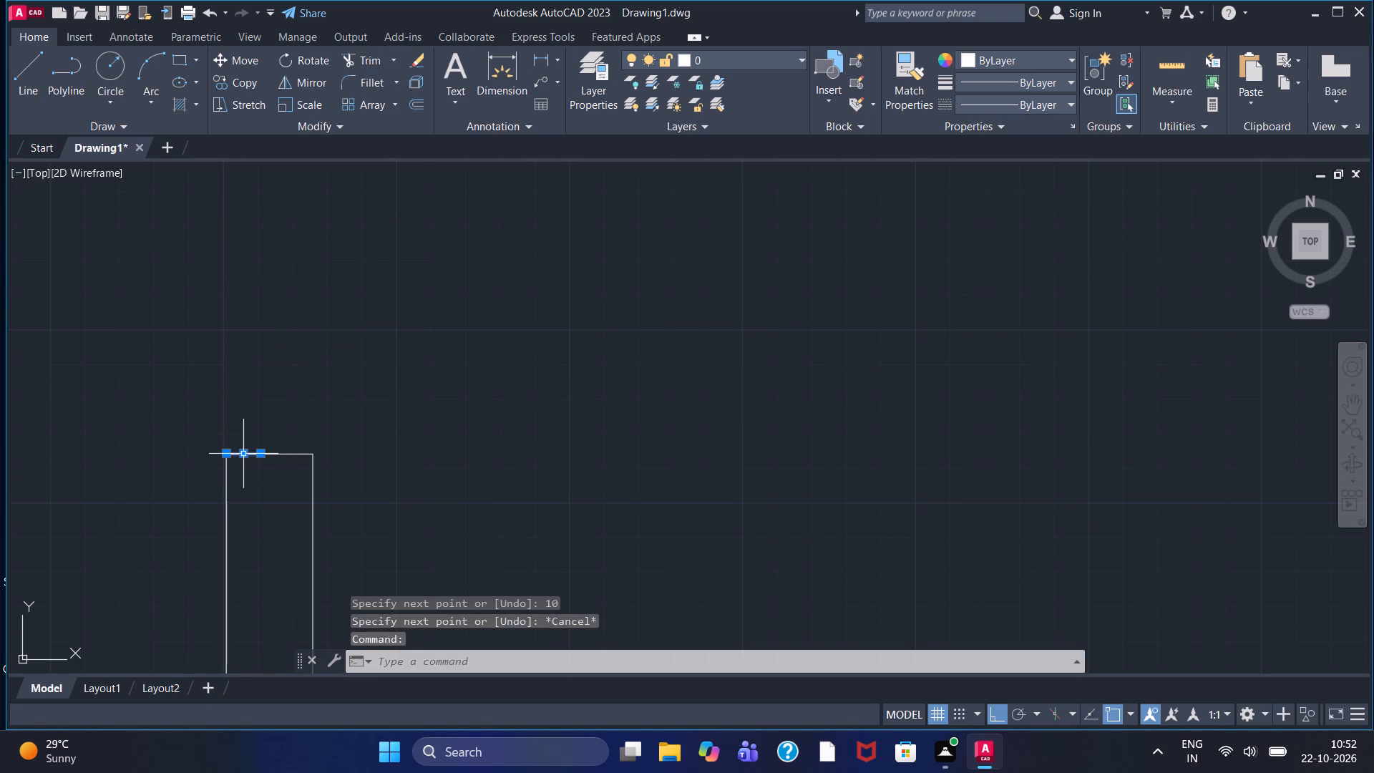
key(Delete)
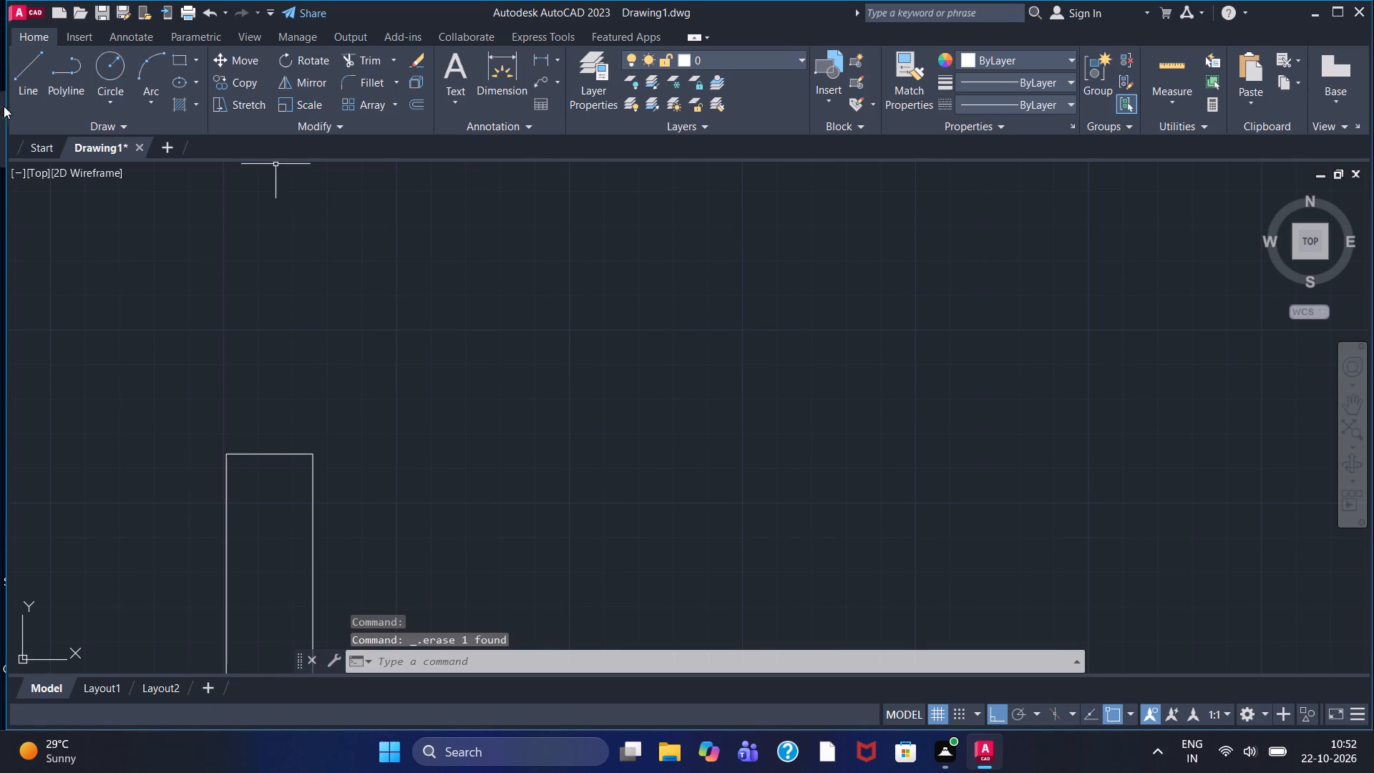
Draw a line rectangle 5 wide and 40 high, rising from the large rectangle's upper-left corner.
click(34, 80)
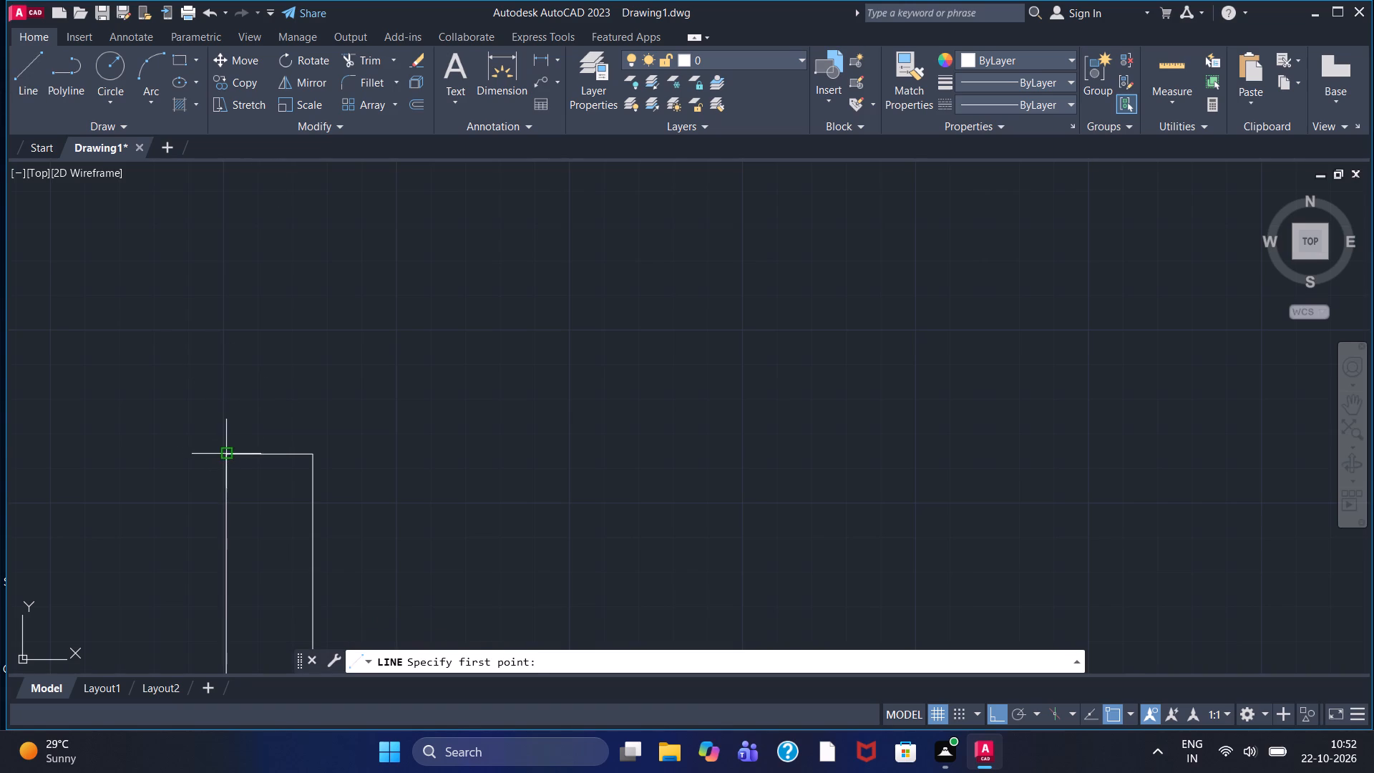
click(229, 456)
key(5)
key(Return)
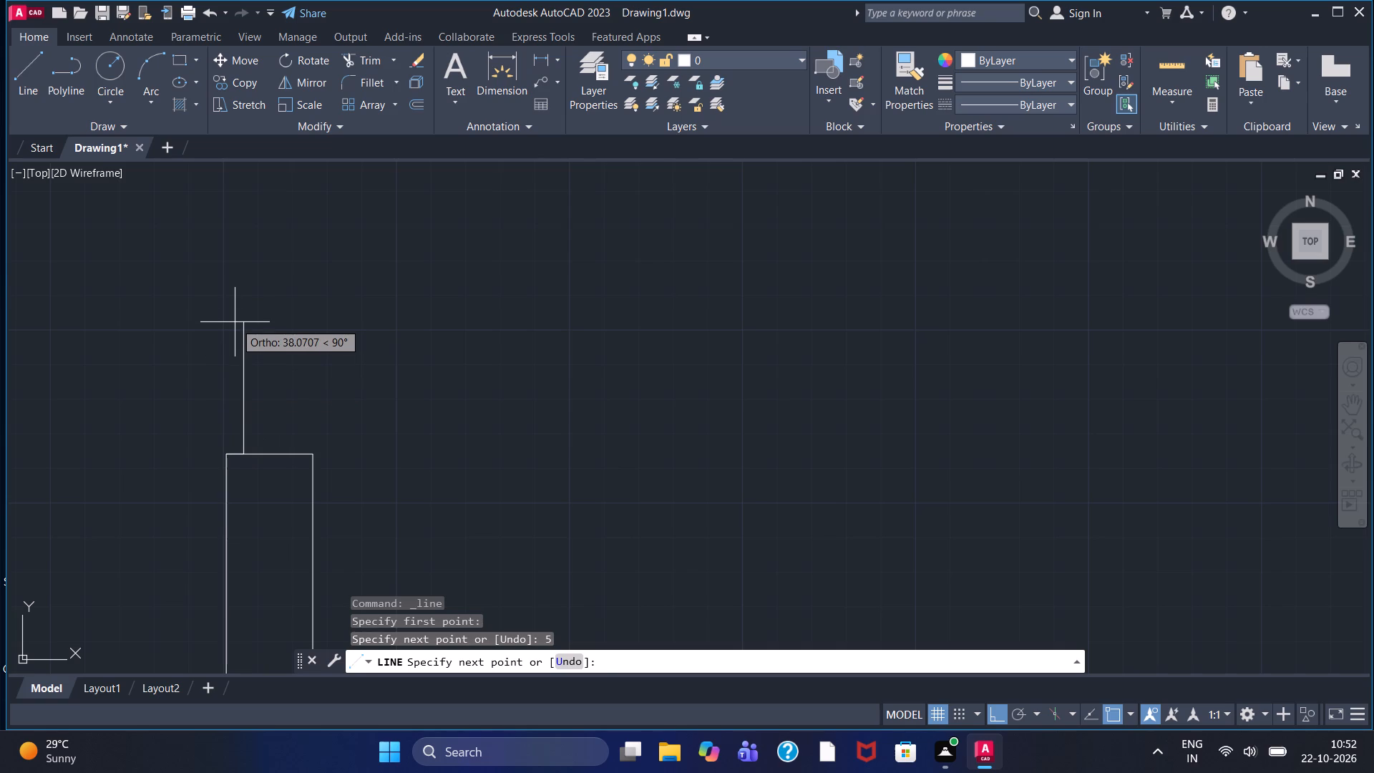
text(40)
key(Return)
key(5)
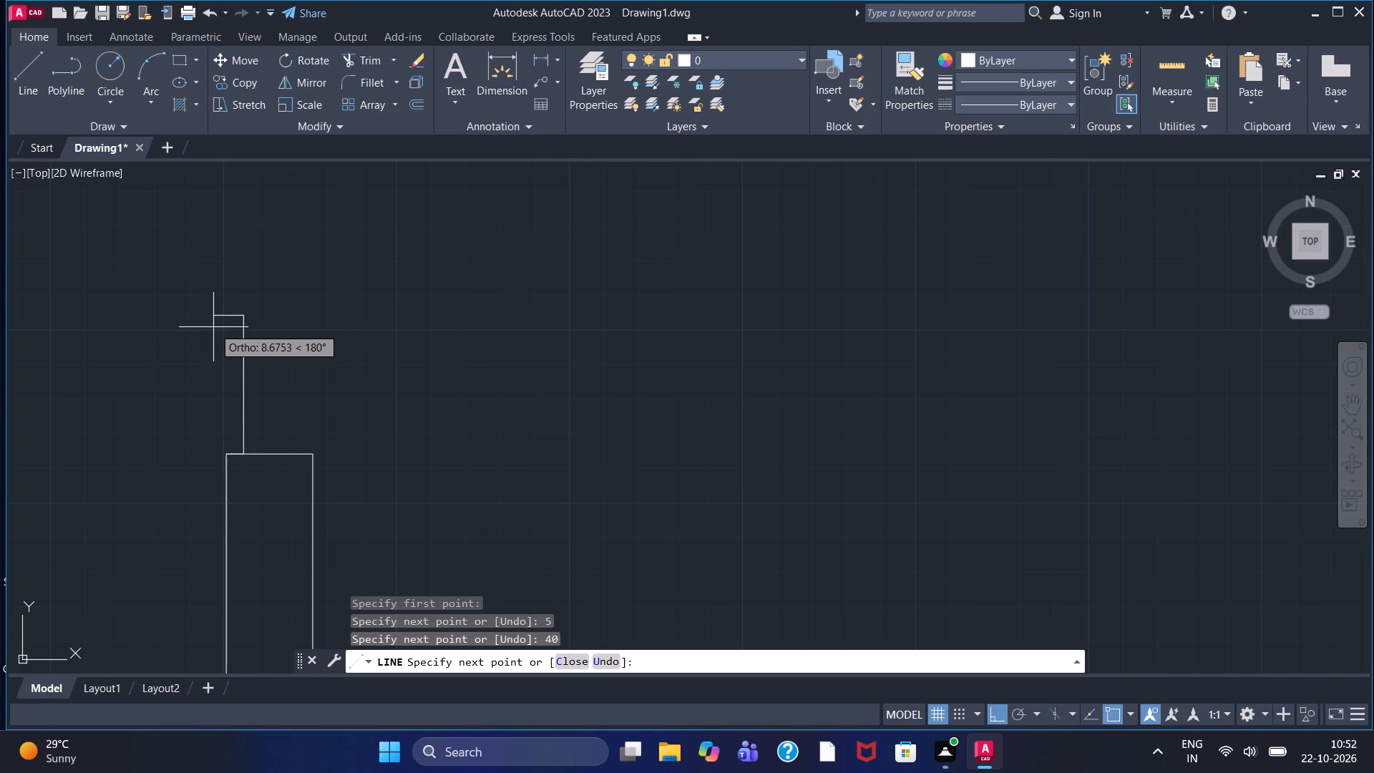
key(Return)
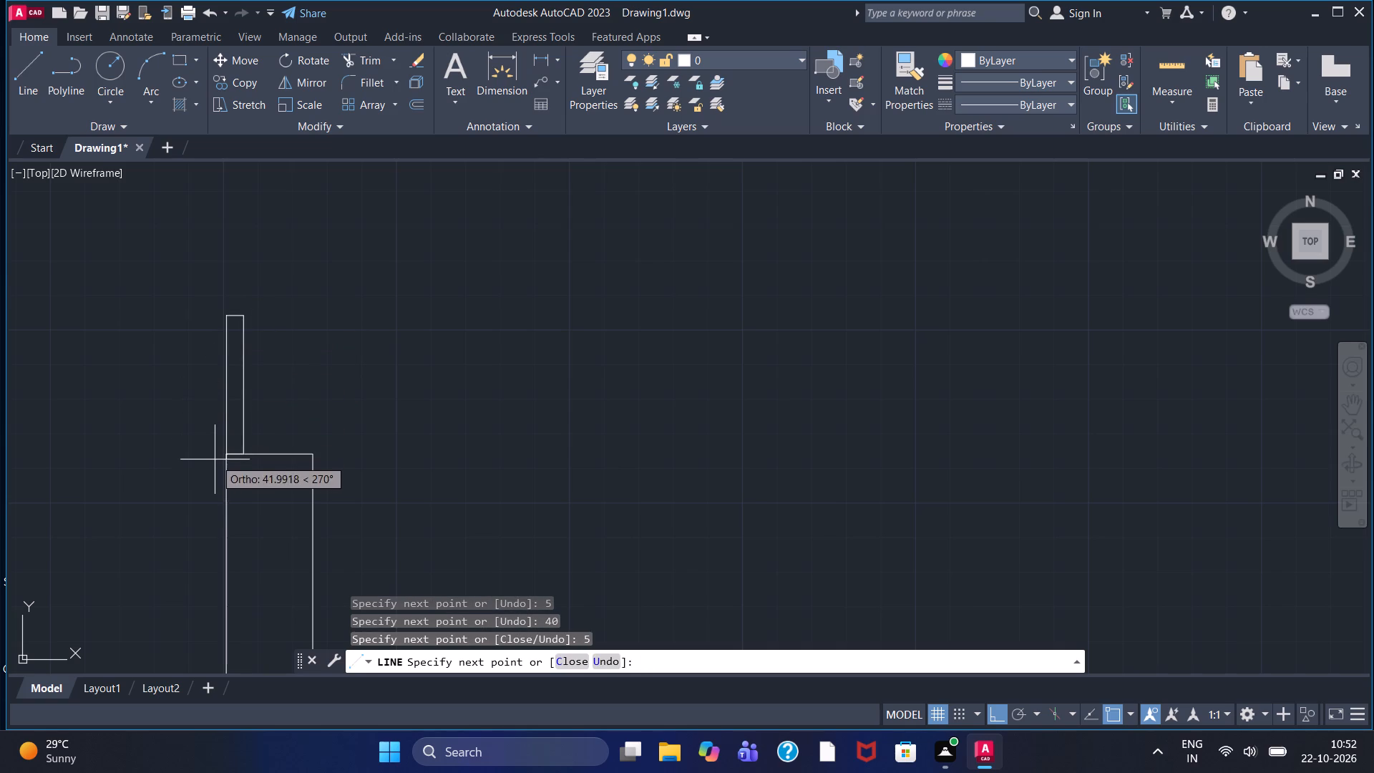
click(226, 450)
right_click(205, 381)
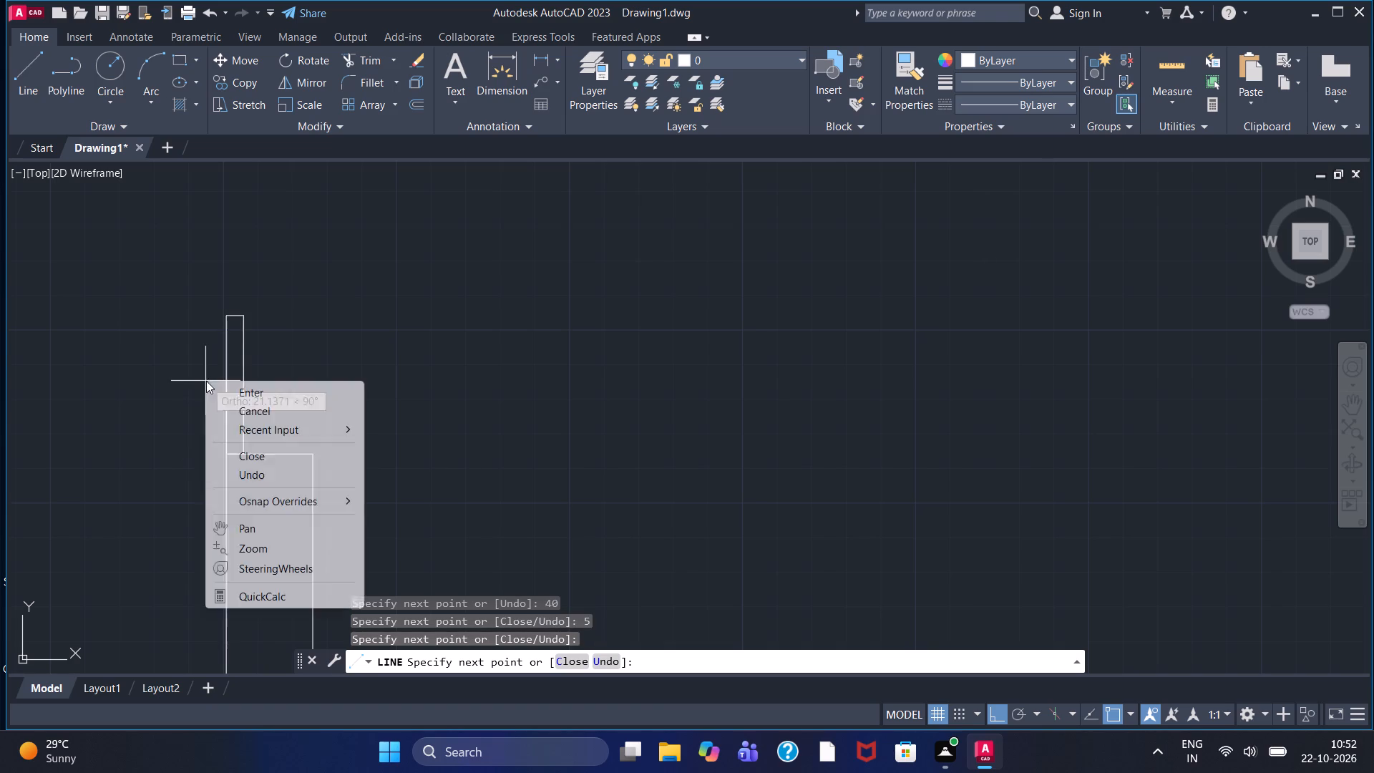
click(215, 388)
Draw a matching line rectangle 5 wide and 40 high, rising from the large rectangle's upper-right corner.
click(25, 77)
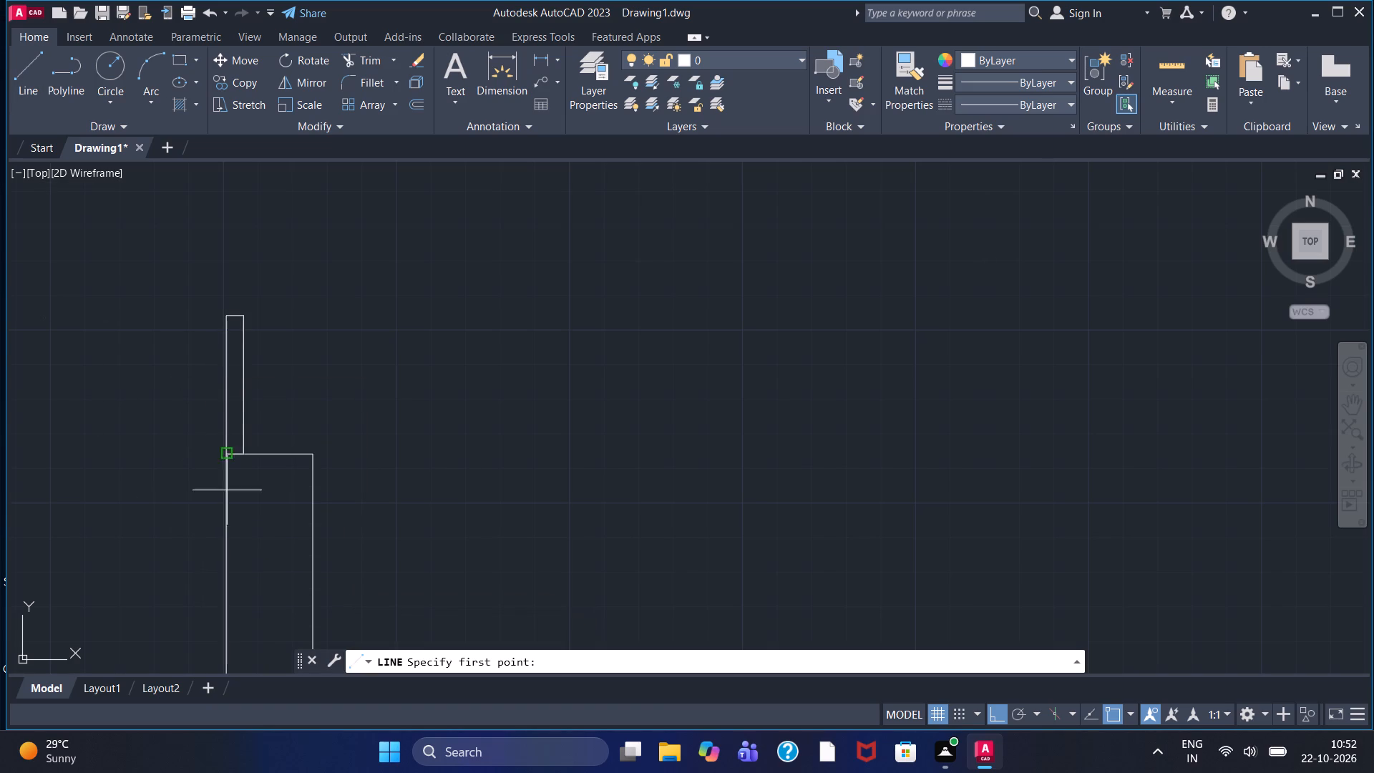
click(313, 457)
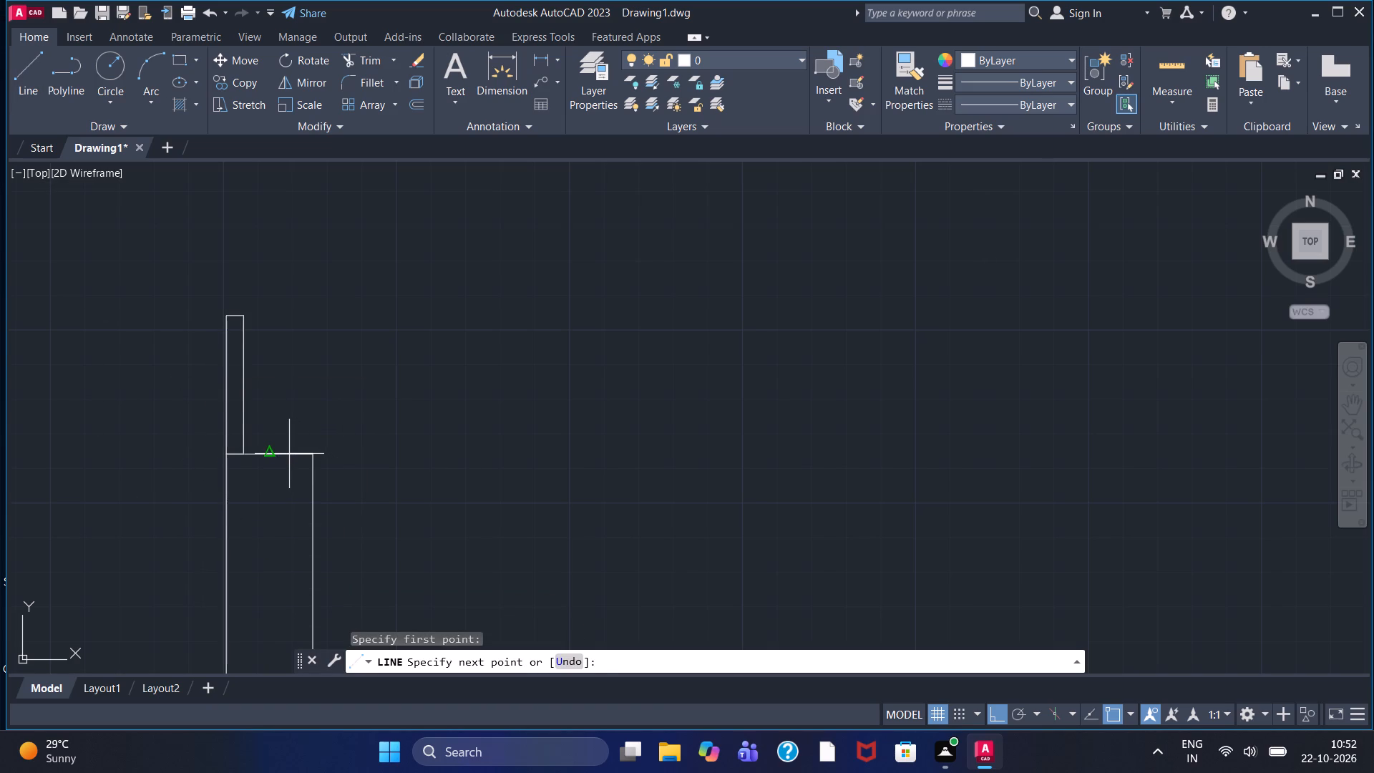
key(5)
key(Return)
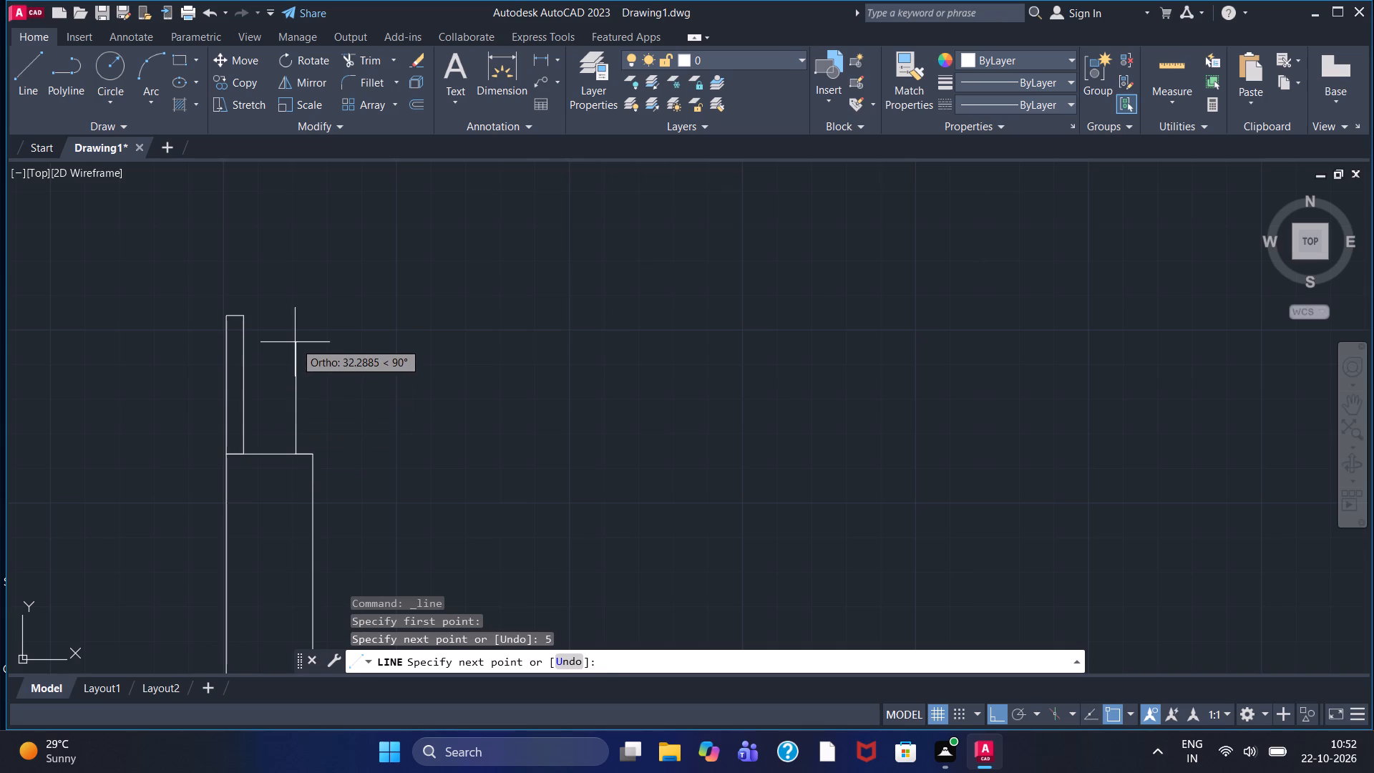
text(40)
key(Return)
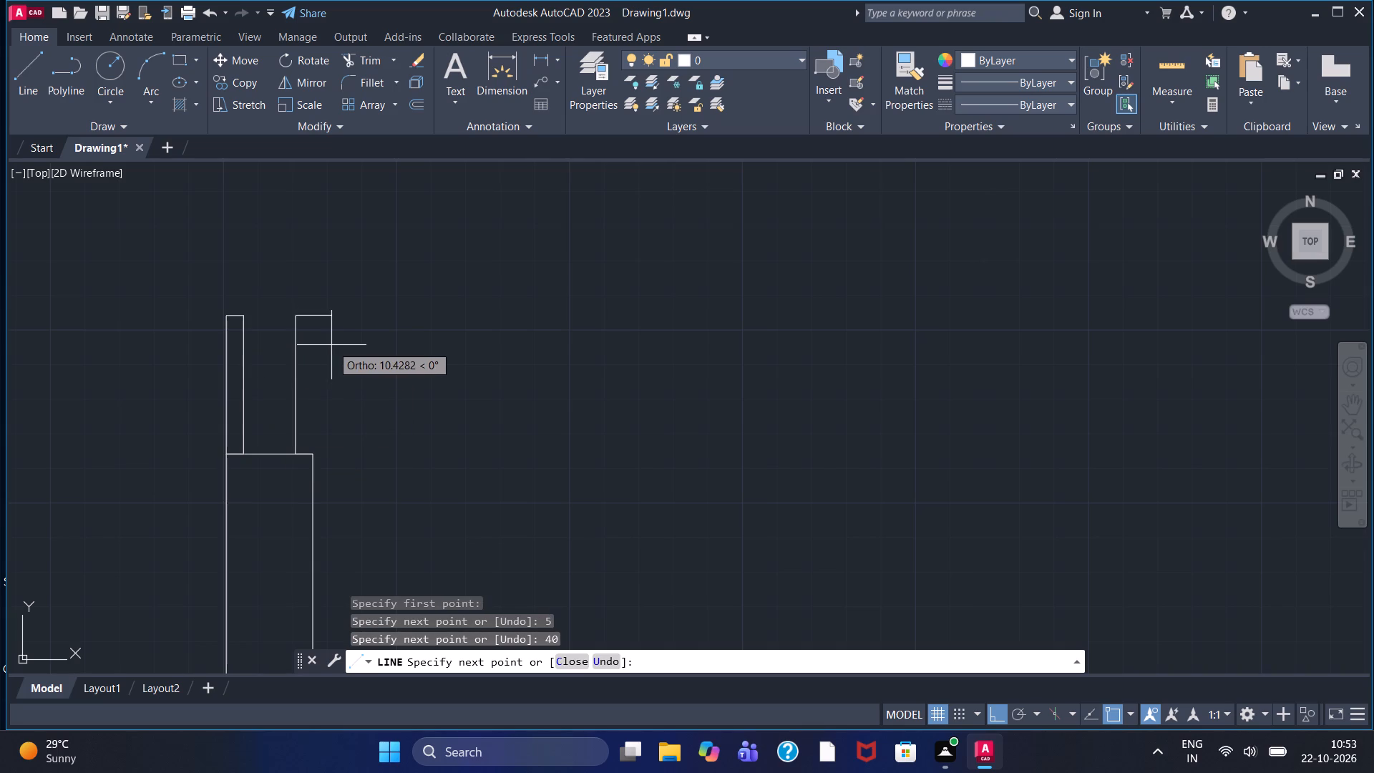
key(5)
key(Return)
click(317, 452)
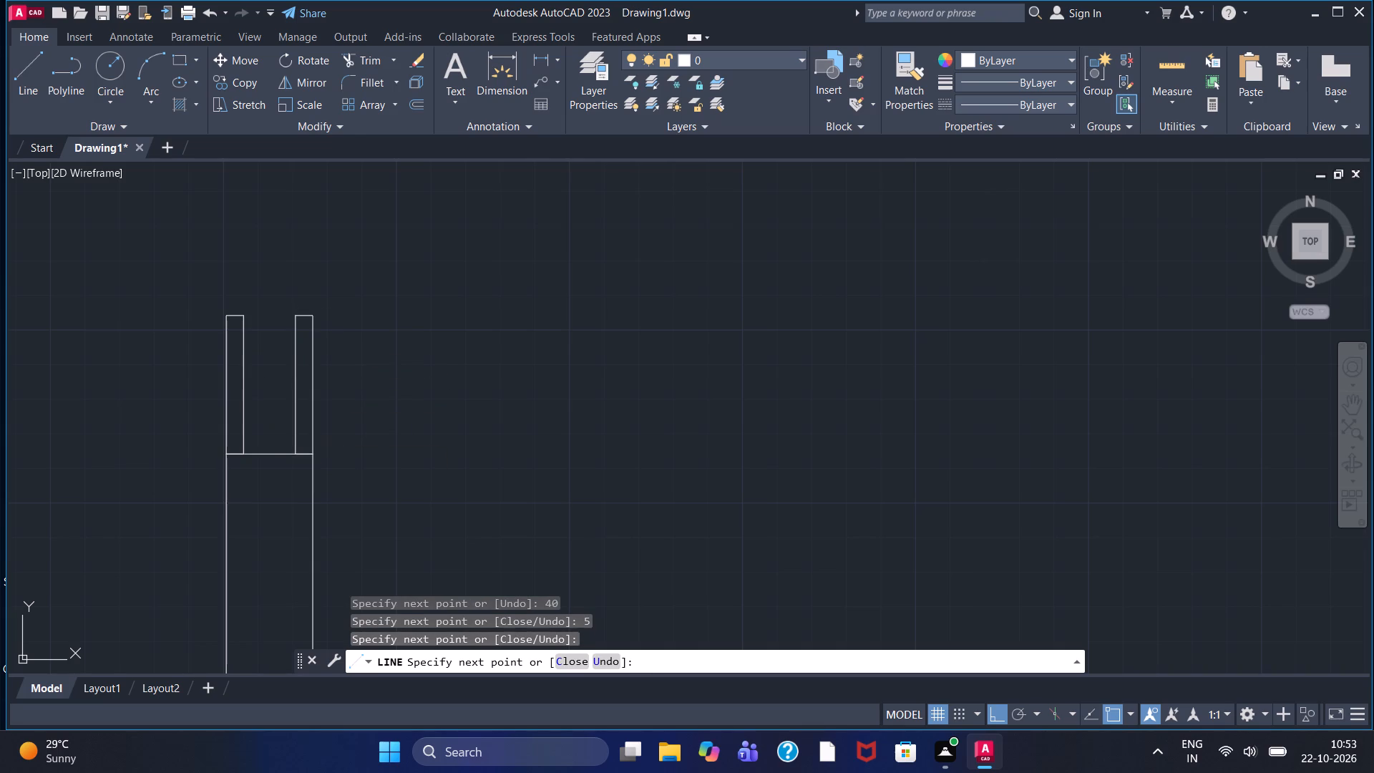
right_click(317, 452)
click(351, 458)
Draw a line rectangle 5 wide and 40 high, extending down from the large rectangle's lower-left corner.
scroll(350, 456, down, 1)
middle_drag(351, 458, 357, 430)
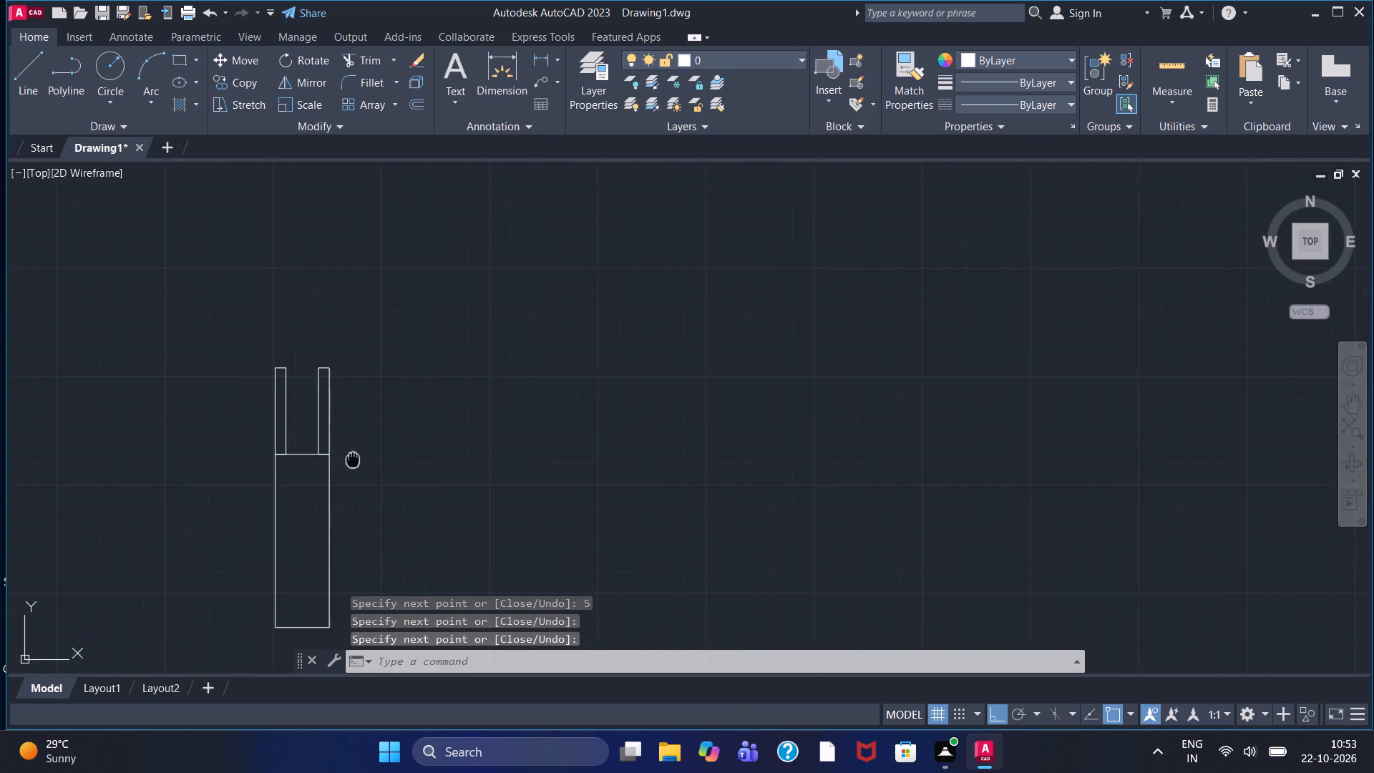
middle_drag(357, 430, 357, 259)
click(31, 97)
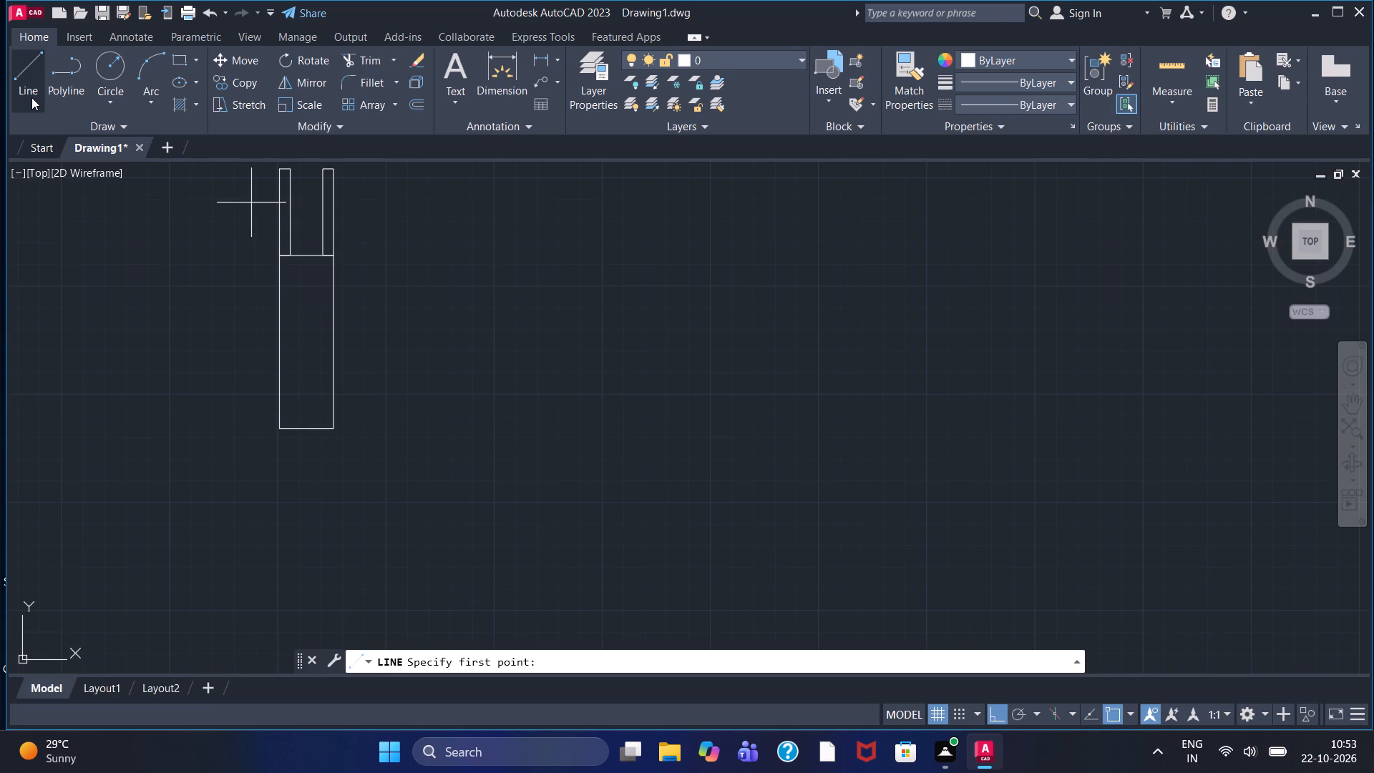
click(288, 431)
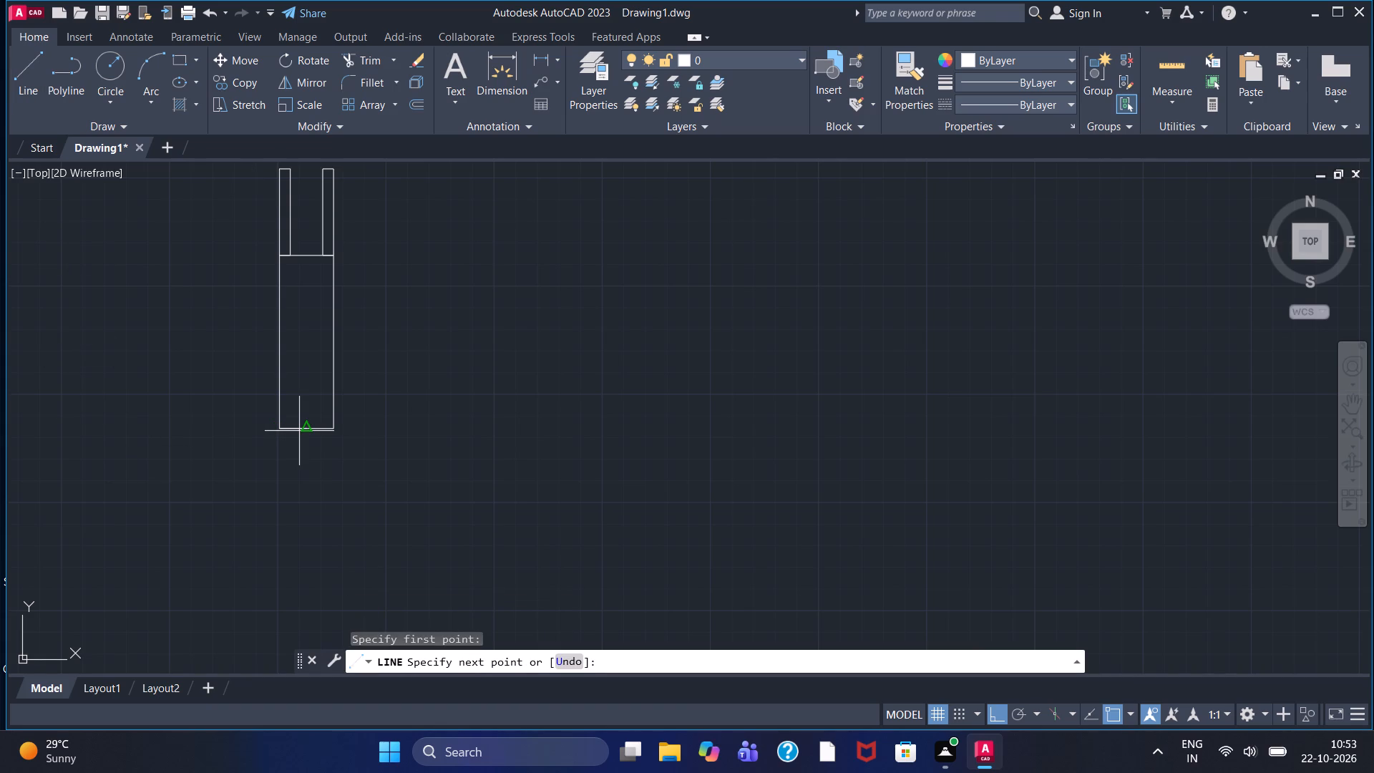
key(5)
key(Return)
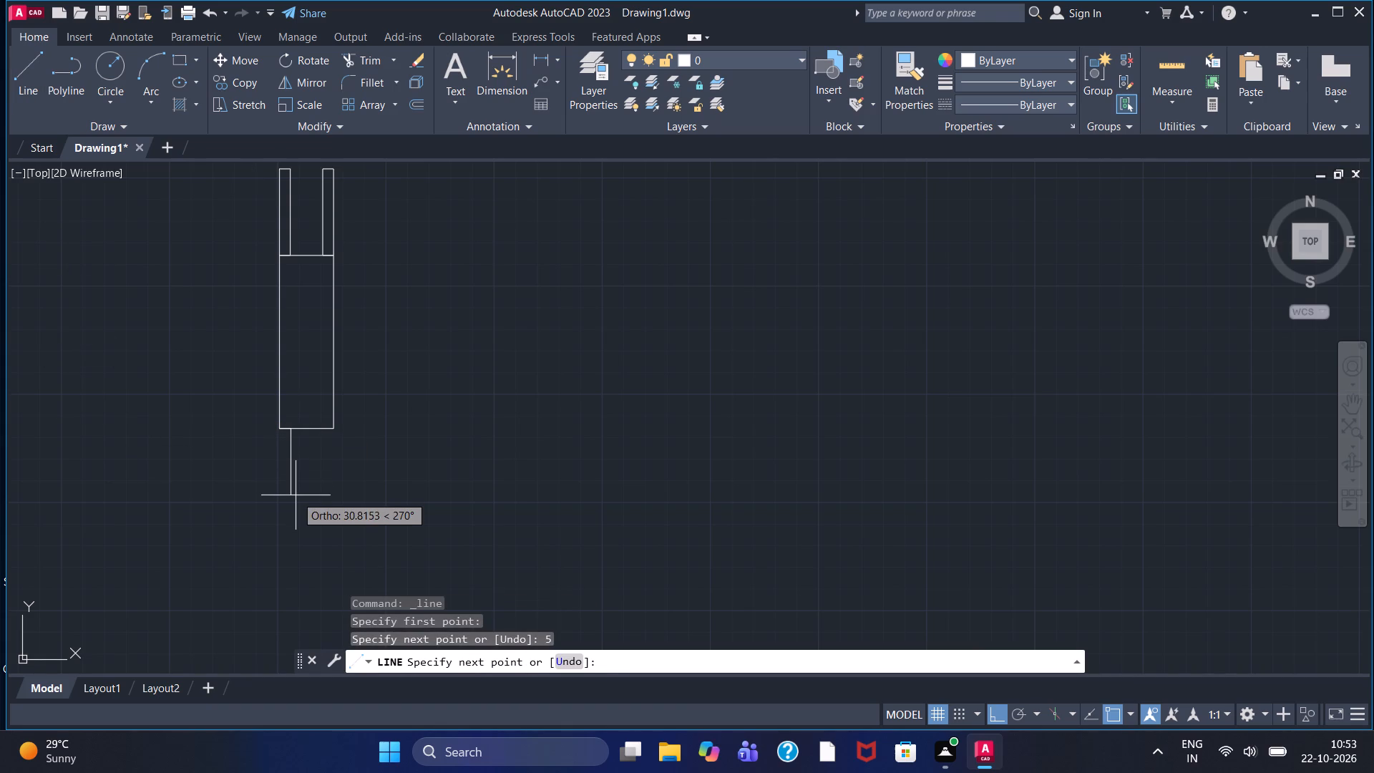
text(40)
key(Return)
key(5)
key(Return)
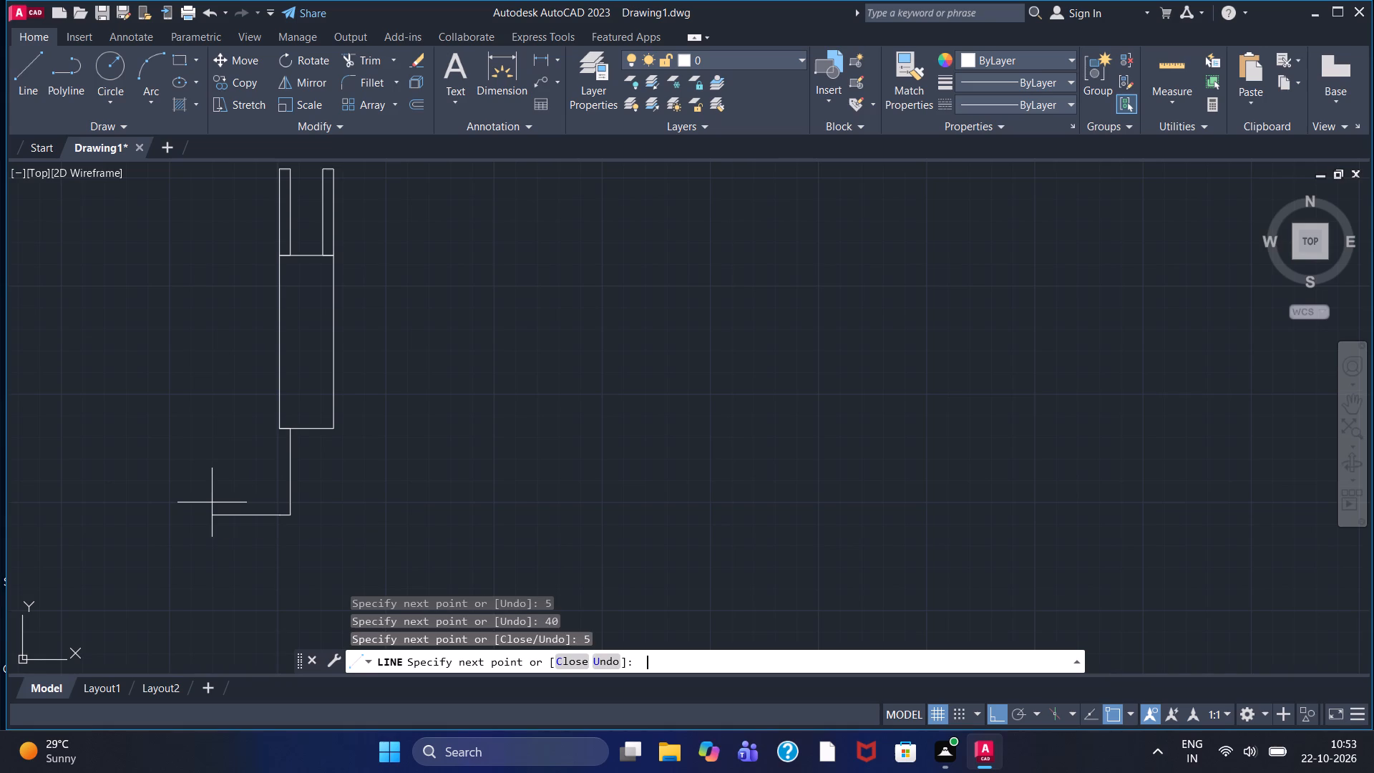
click(280, 428)
right_click(276, 429)
click(301, 437)
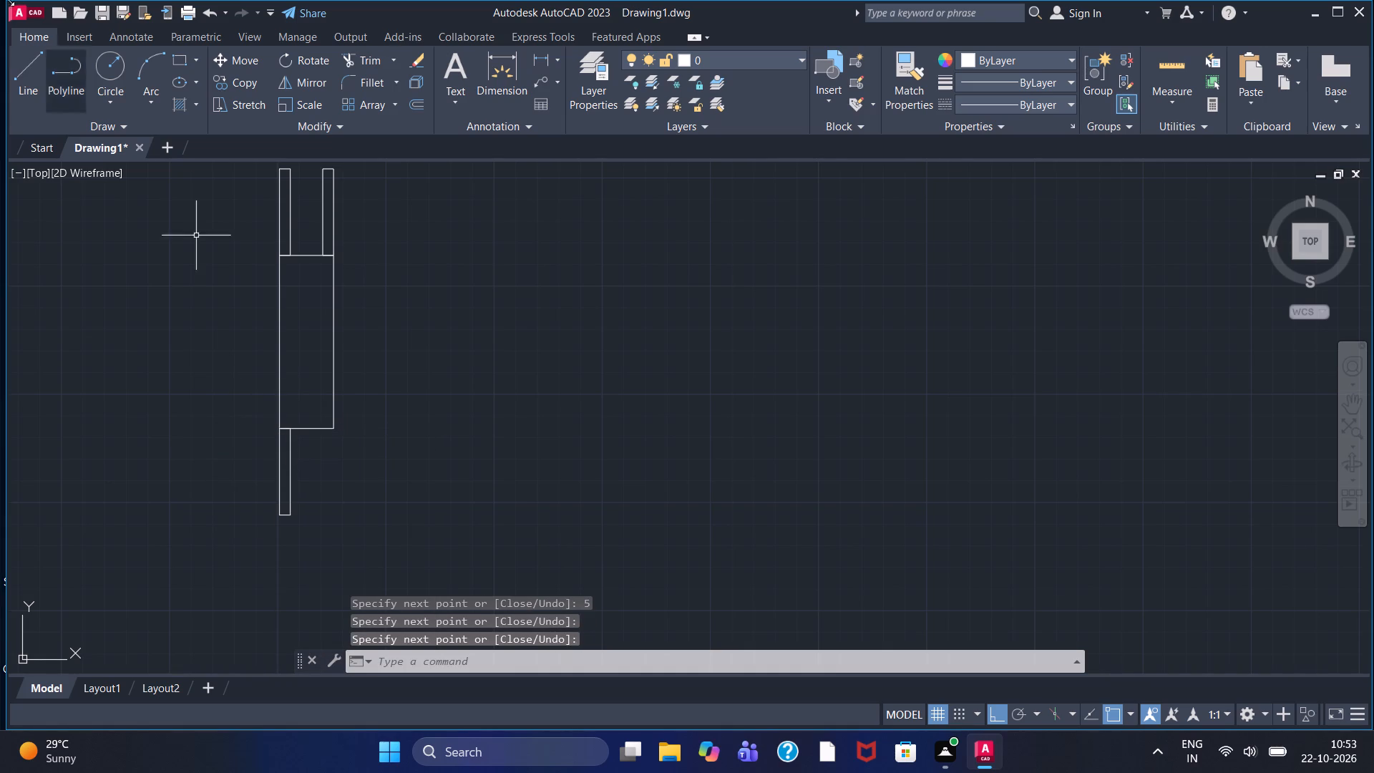
Draw a matching line rectangle 5 wide and 40 high, extending down from the large rectangle's lower-right corner.
click(23, 84)
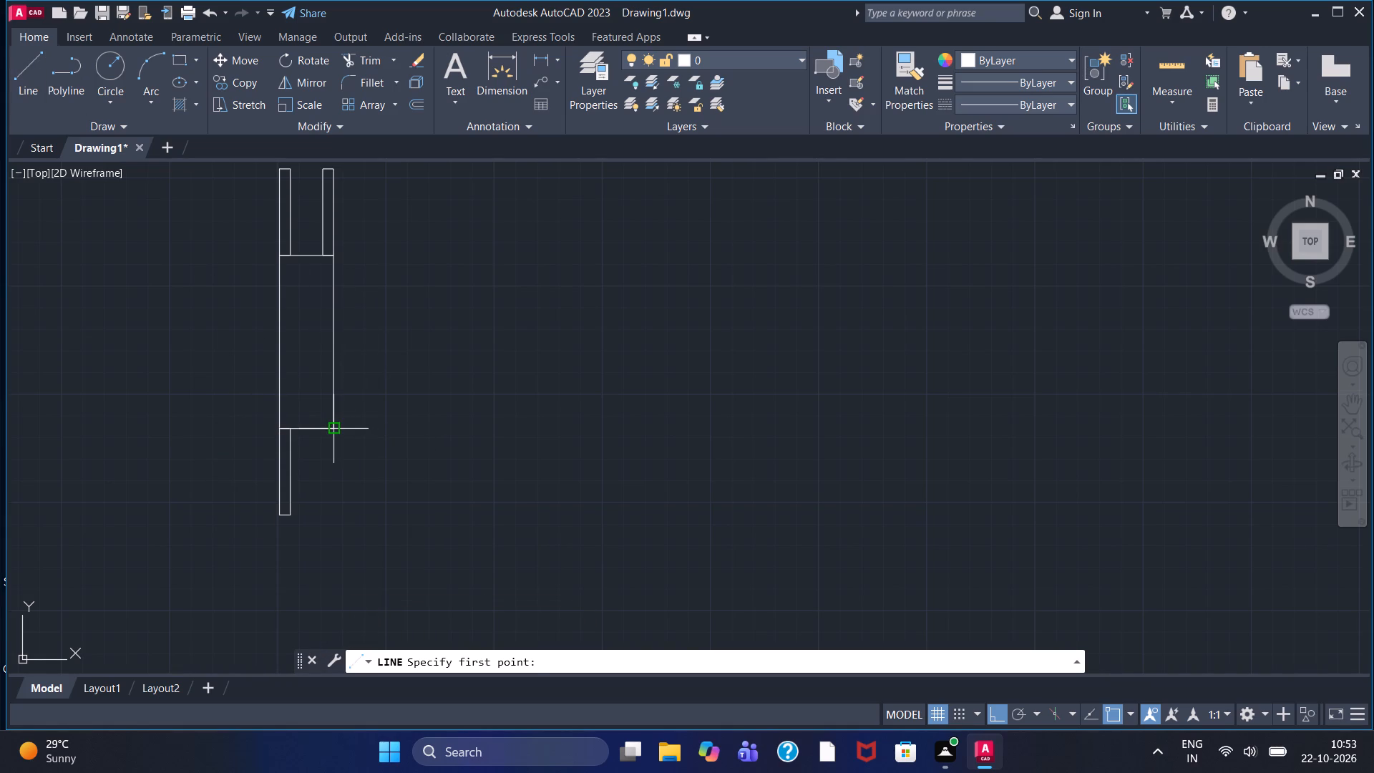
click(332, 428)
key(5)
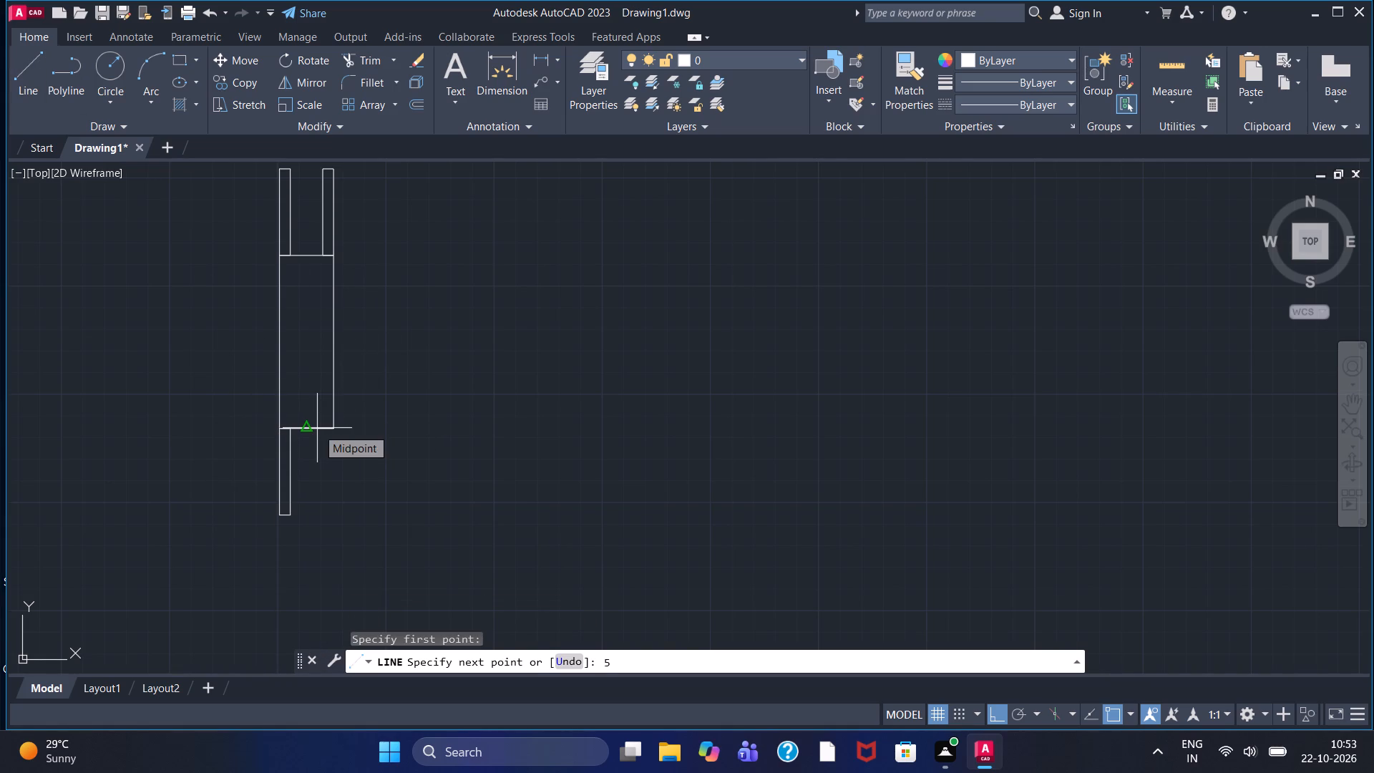
key(Return)
text(40)
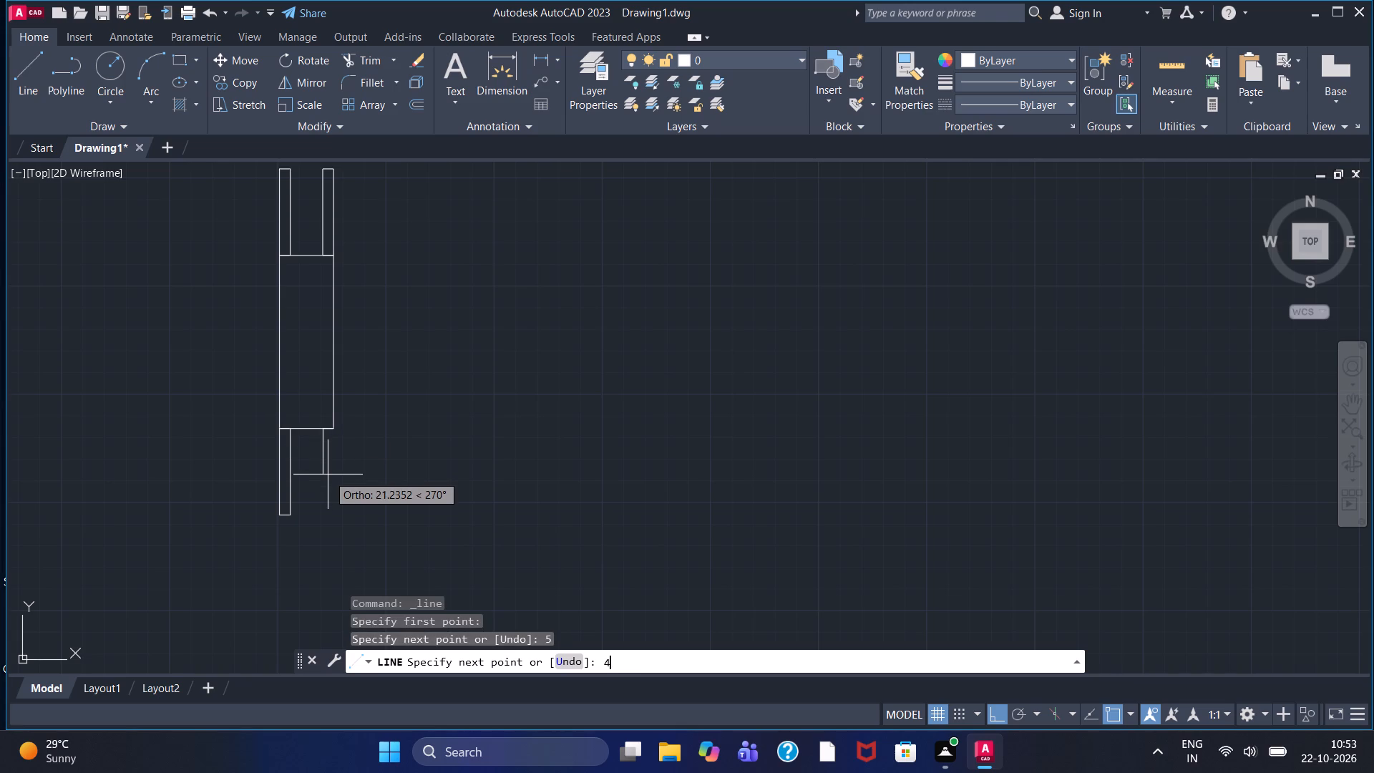
key(Return)
key(5)
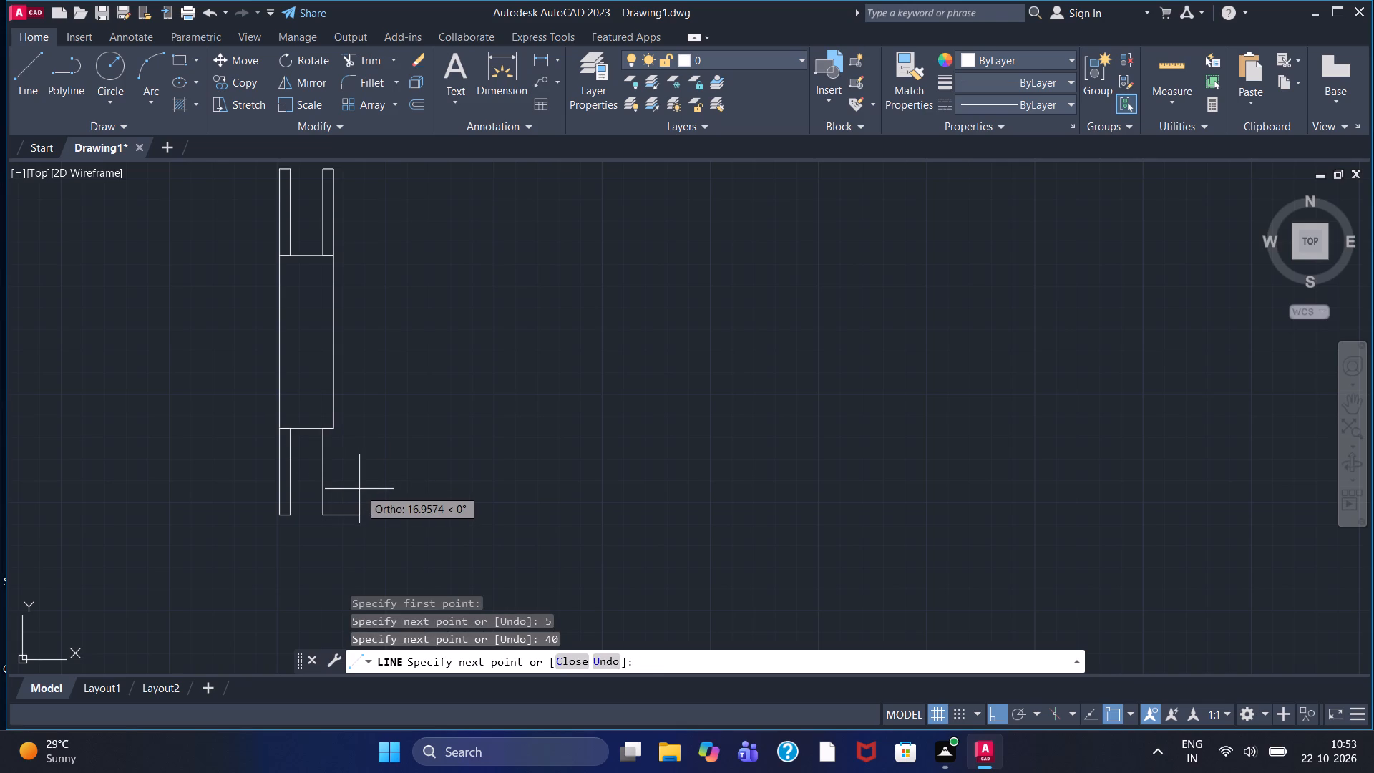
key(Return)
click(336, 433)
right_click(333, 431)
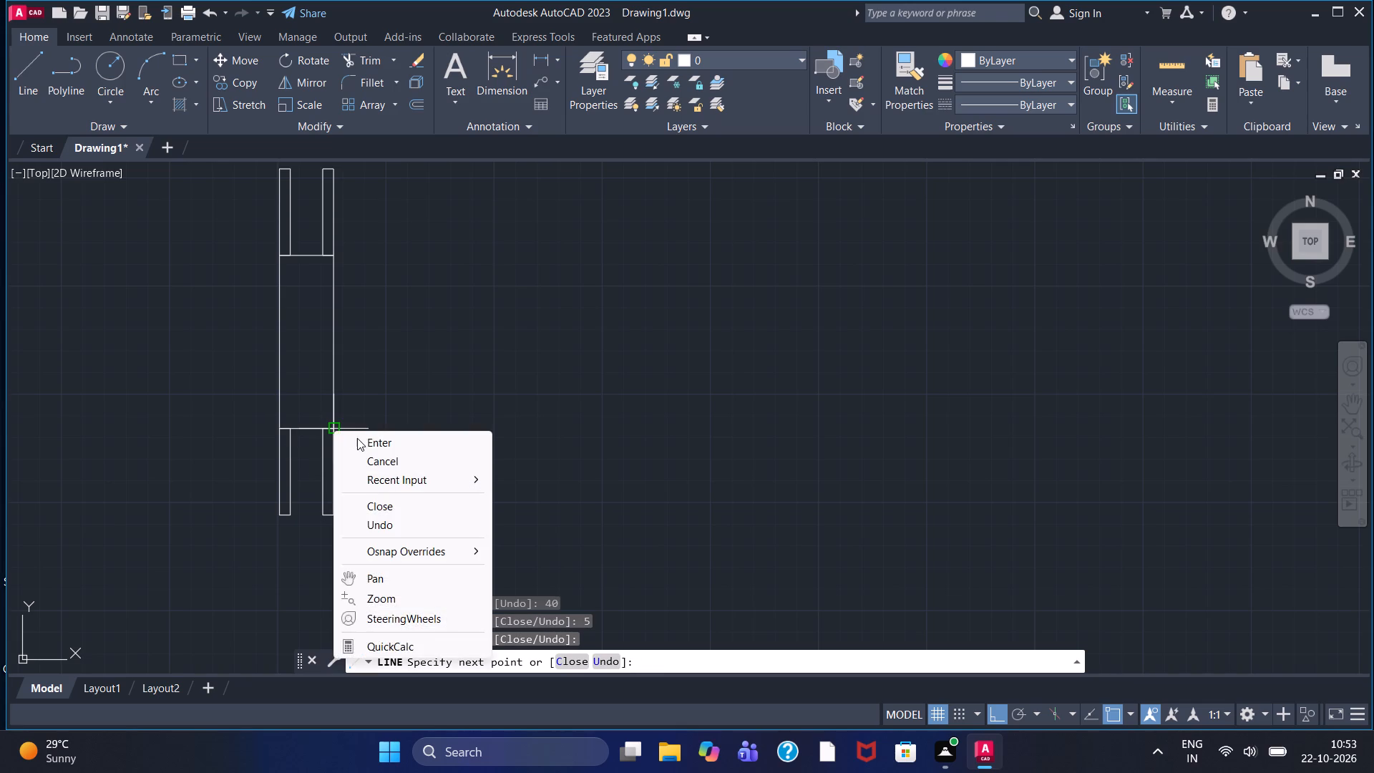
click(358, 438)
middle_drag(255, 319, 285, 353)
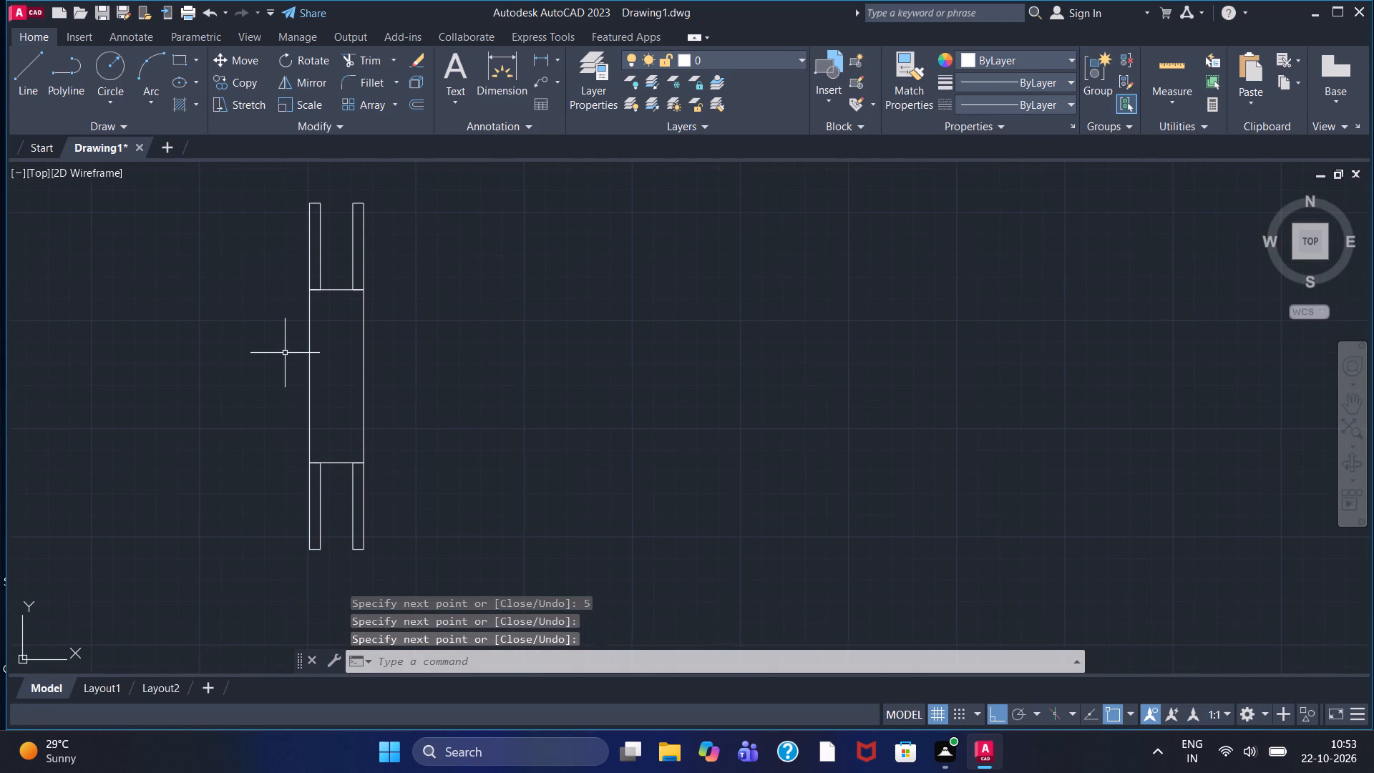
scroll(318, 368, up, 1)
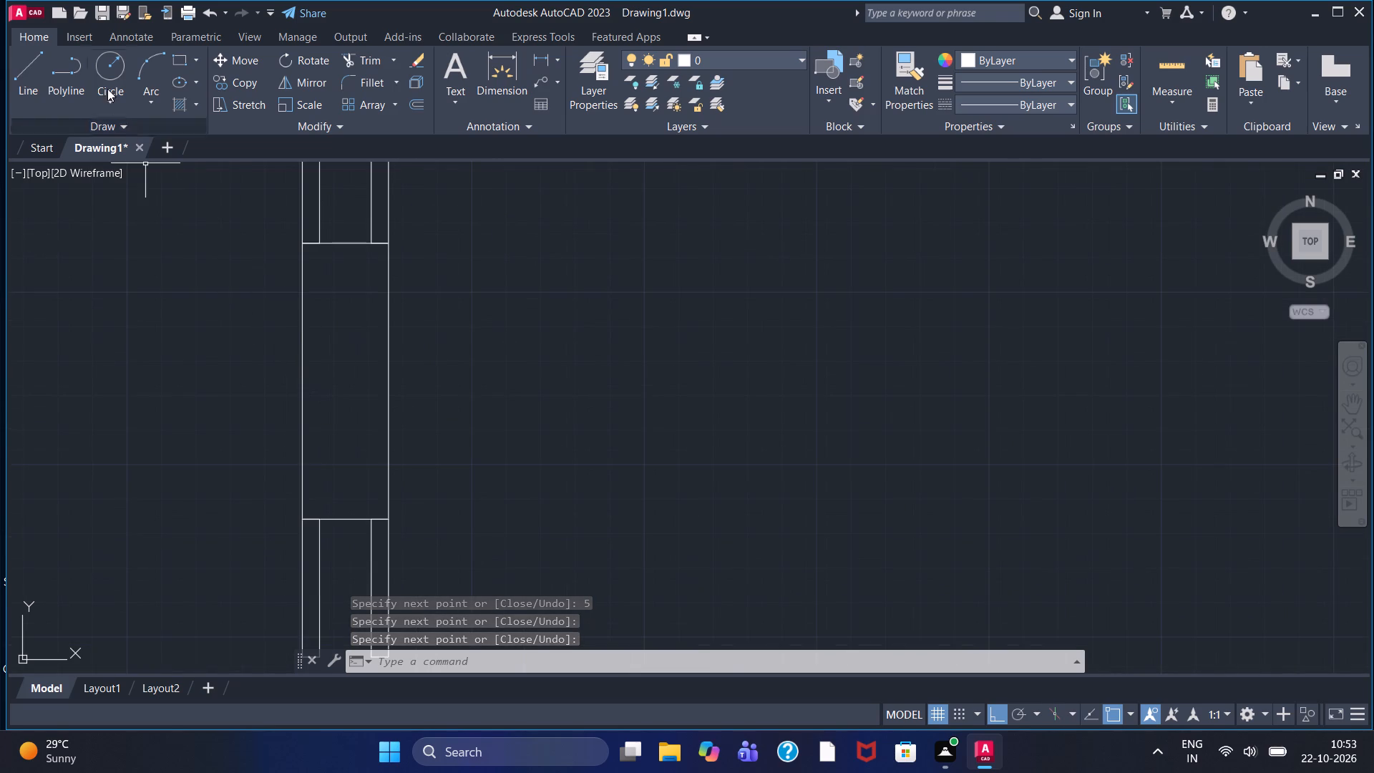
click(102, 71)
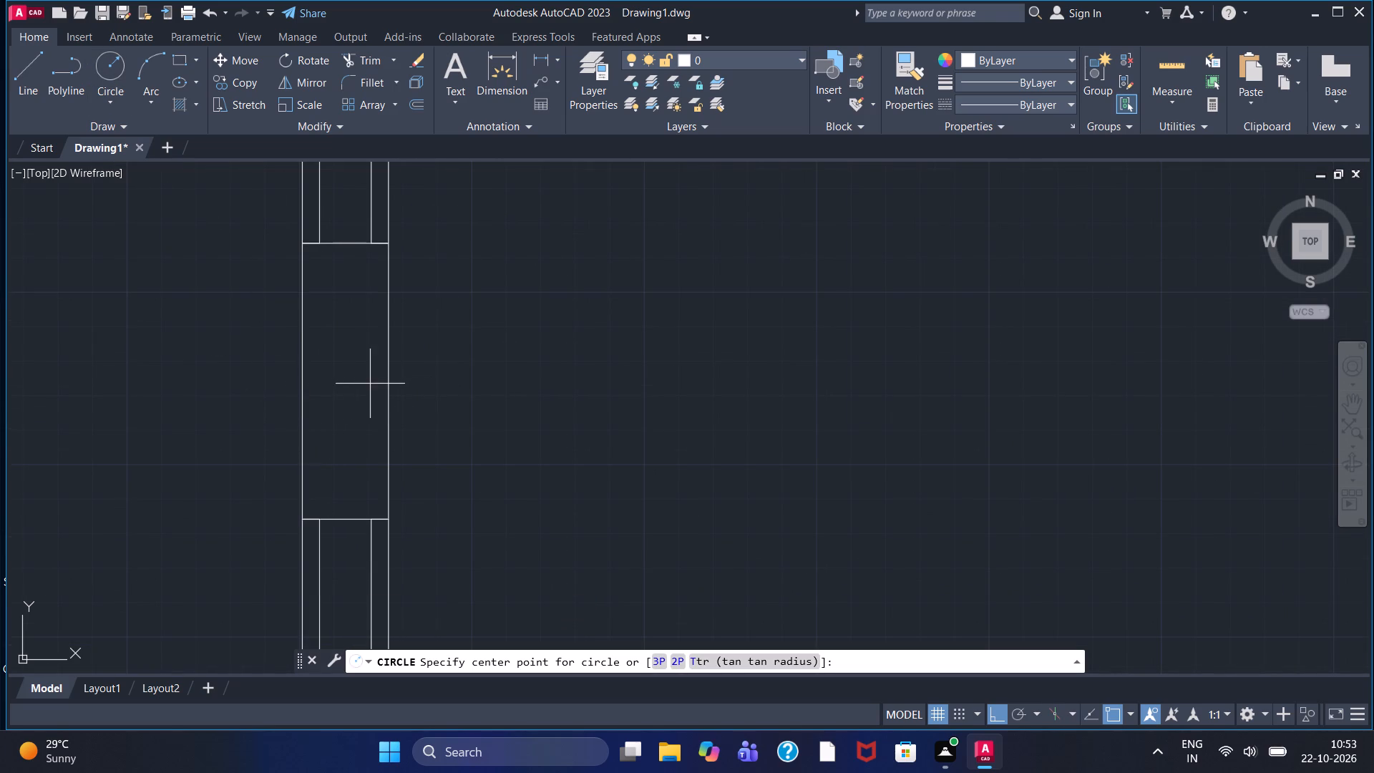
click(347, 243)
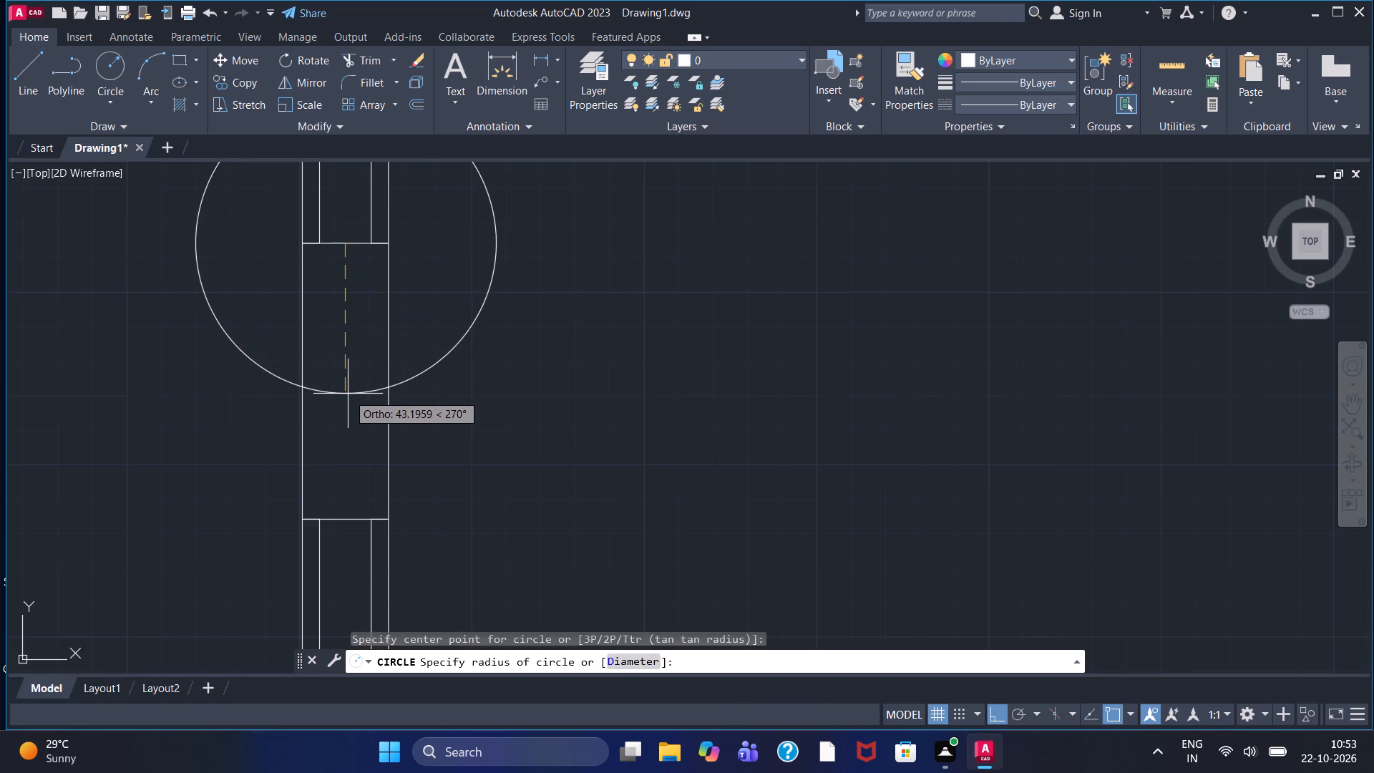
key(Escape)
Draw a vertical centre line from the midpoint of the large rectangle's top edge to the midpoint of its bottom edge.
click(21, 64)
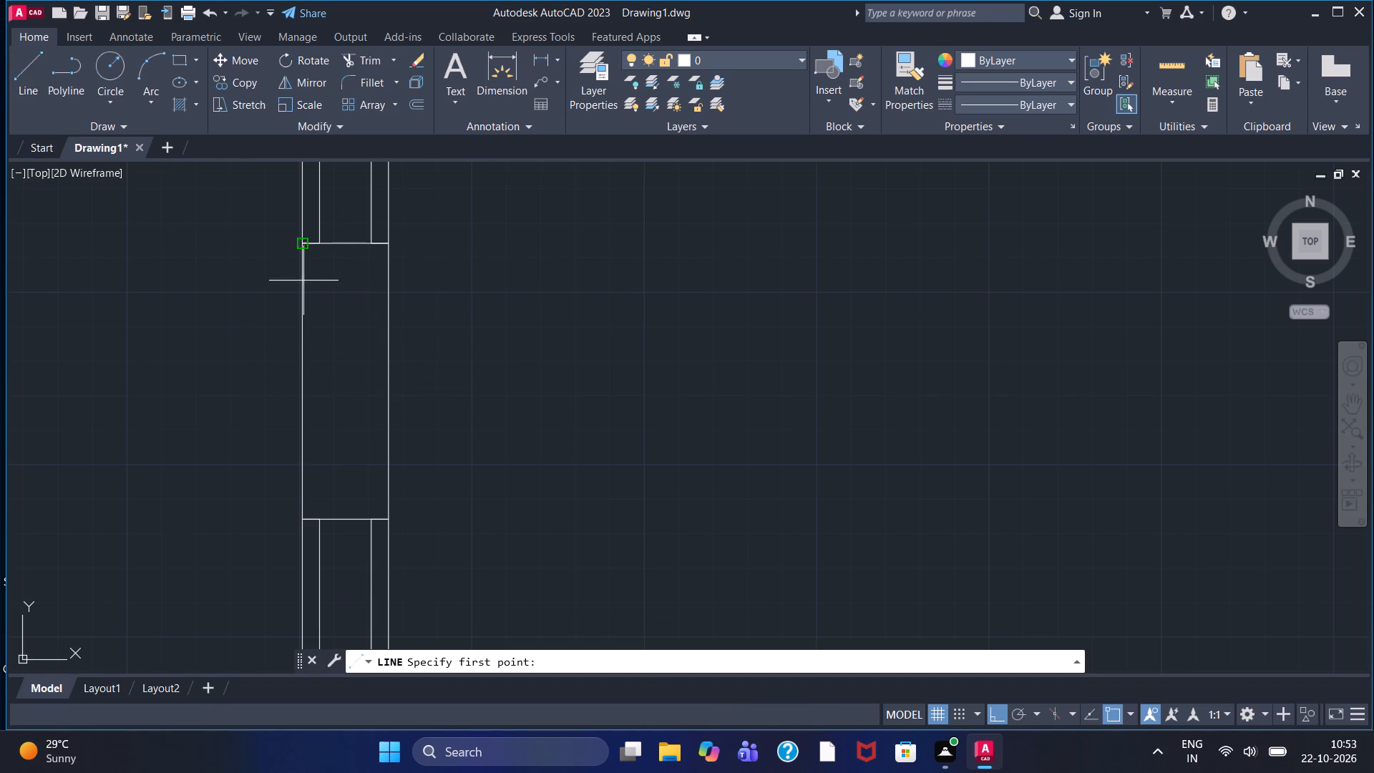
click(348, 241)
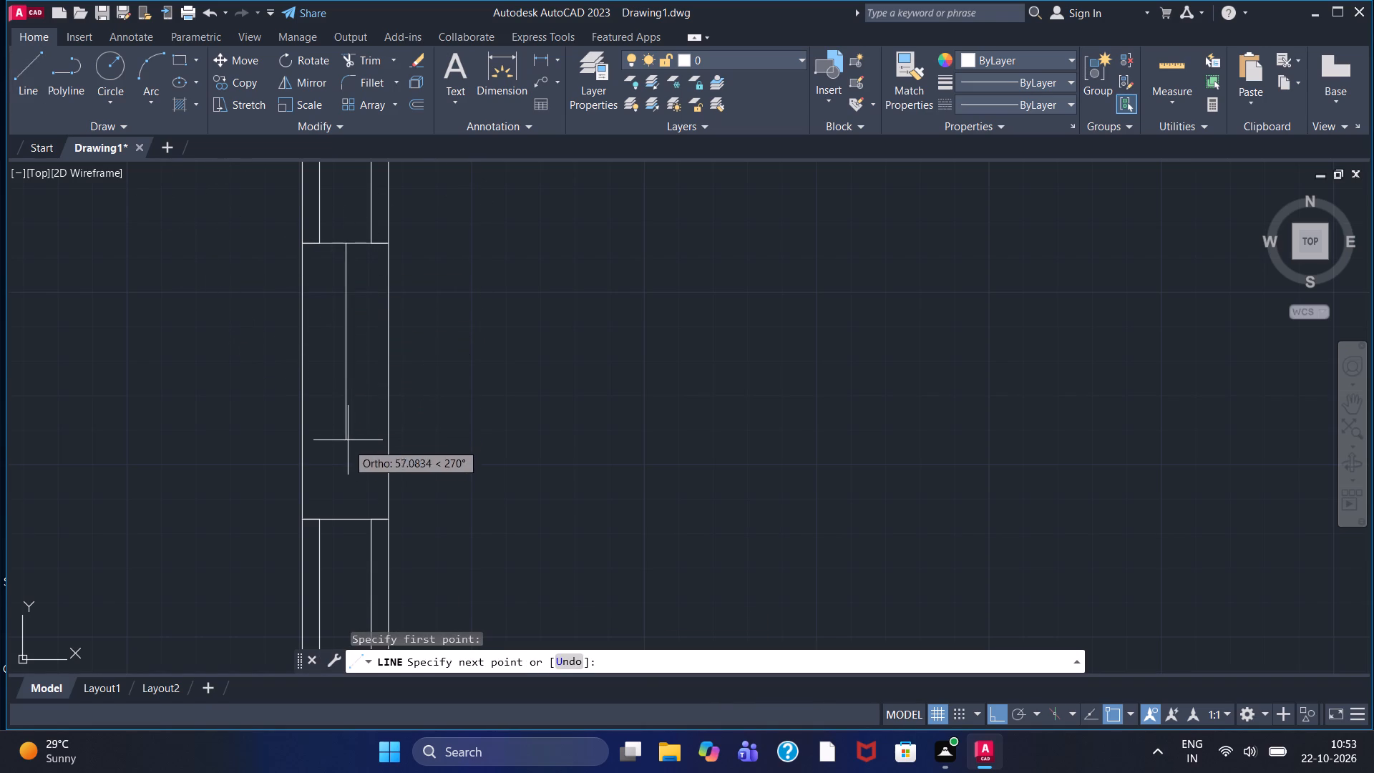
click(346, 522)
right_click(344, 522)
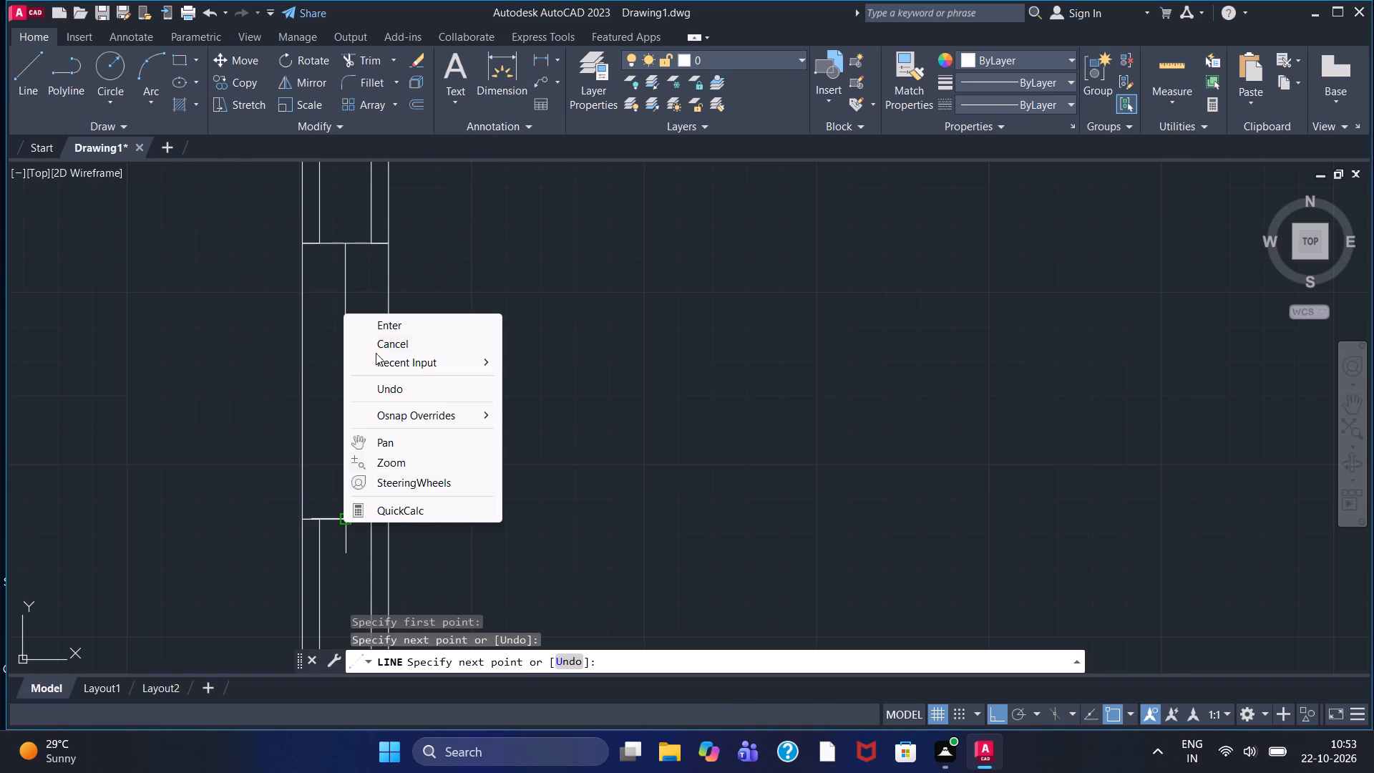
click(380, 327)
Draw a horizontal line from the midpoint of the large rectangle's left edge to the midpoint of the vertical centre line.
click(32, 89)
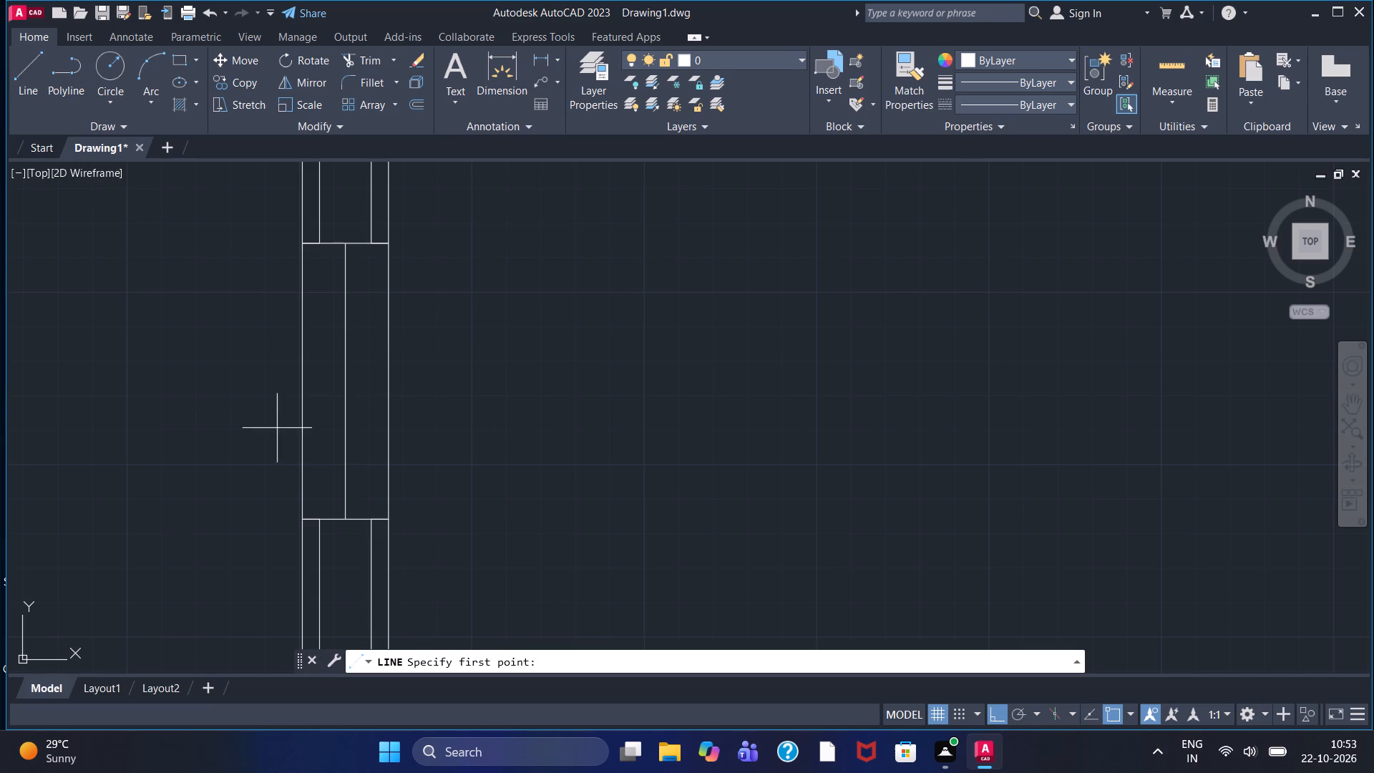
click(304, 381)
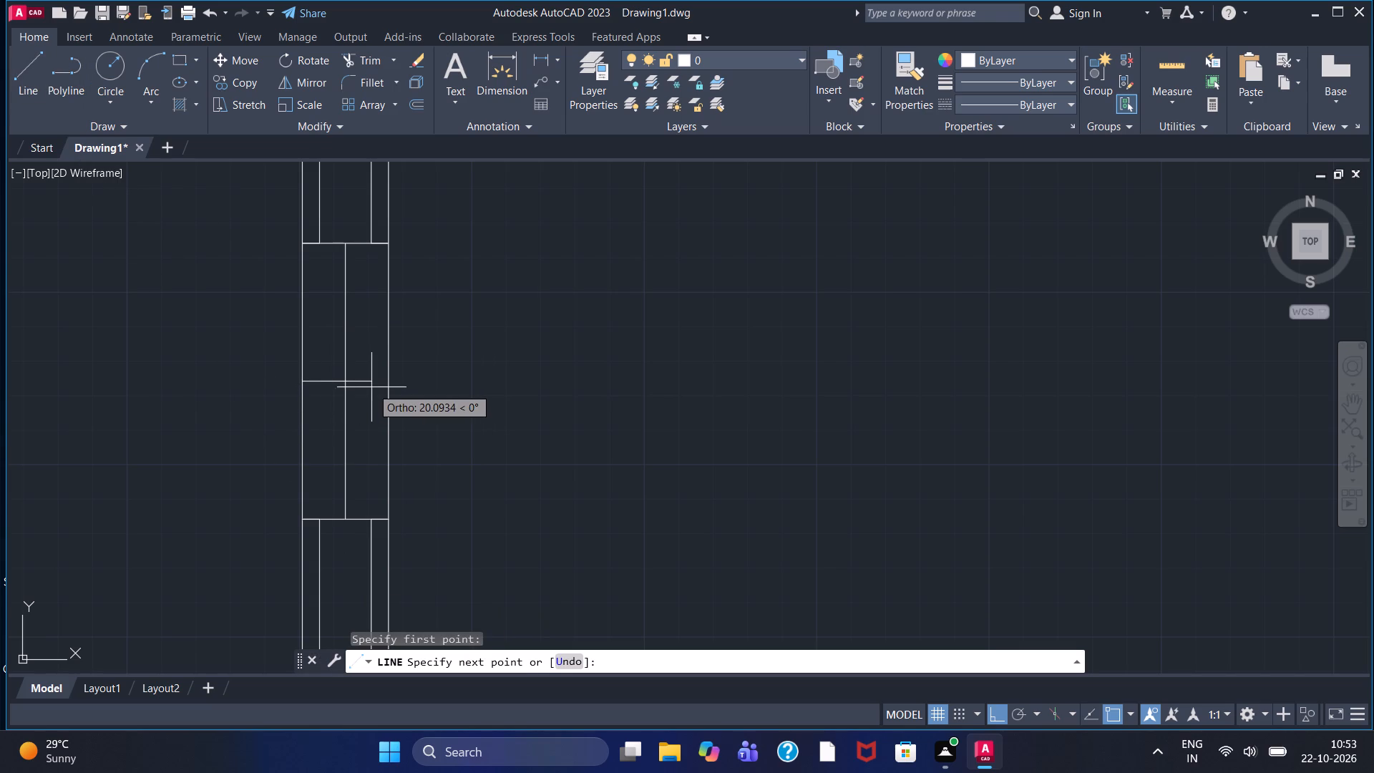
click(347, 386)
right_click(347, 386)
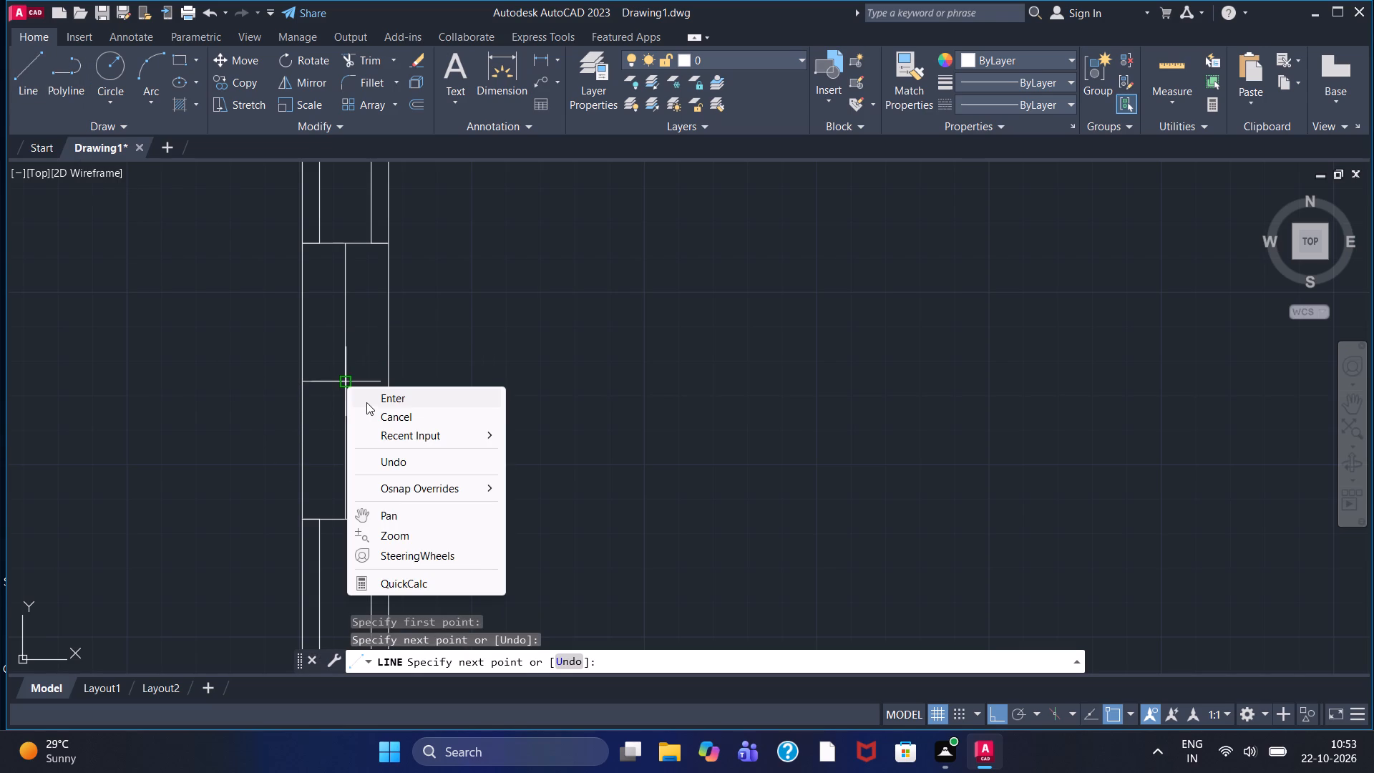
click(370, 397)
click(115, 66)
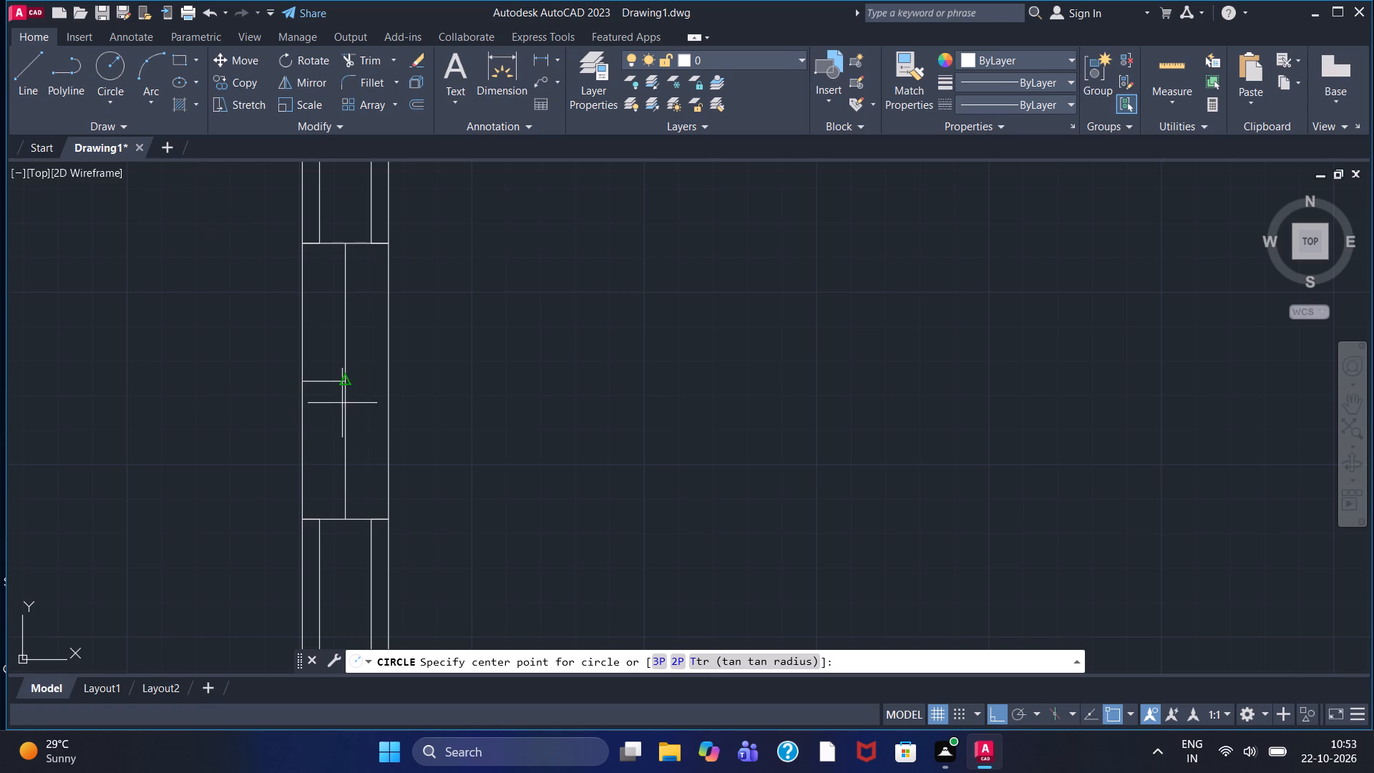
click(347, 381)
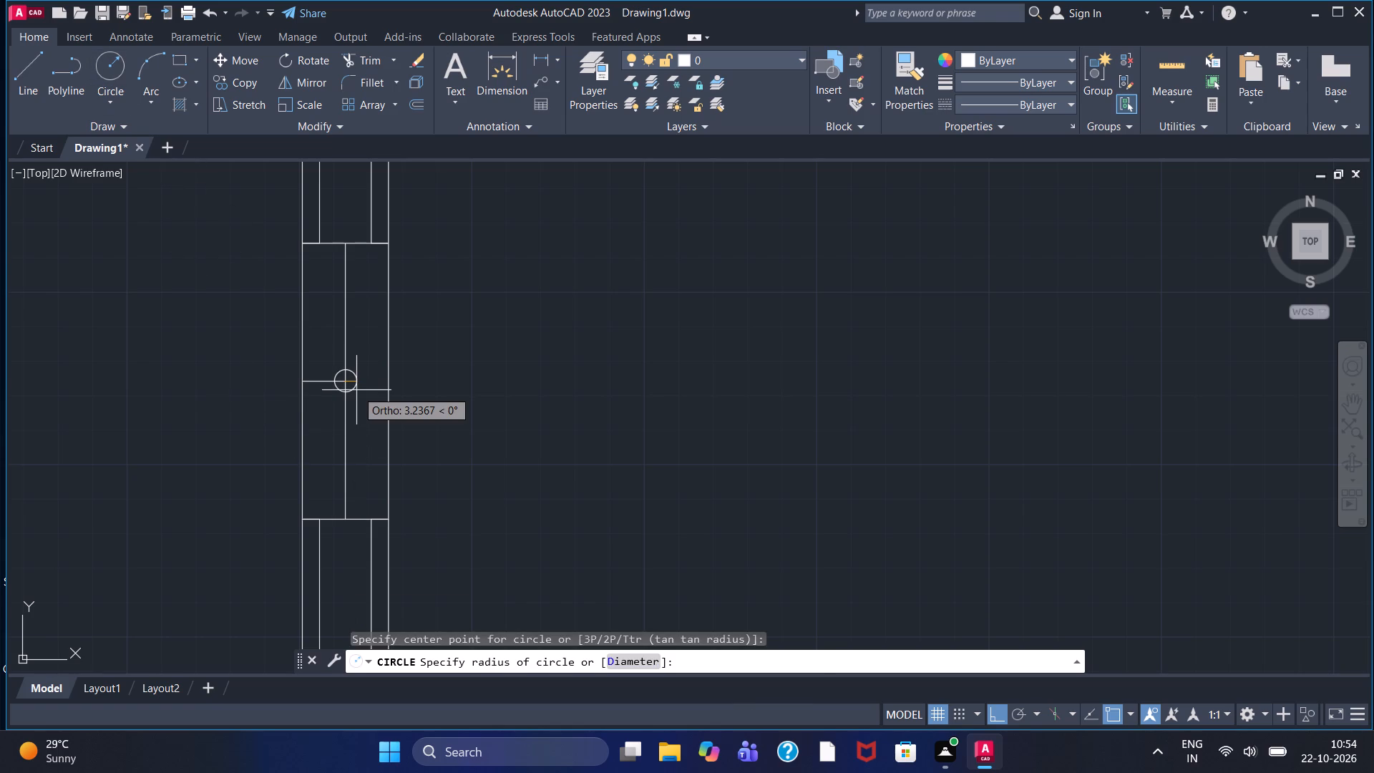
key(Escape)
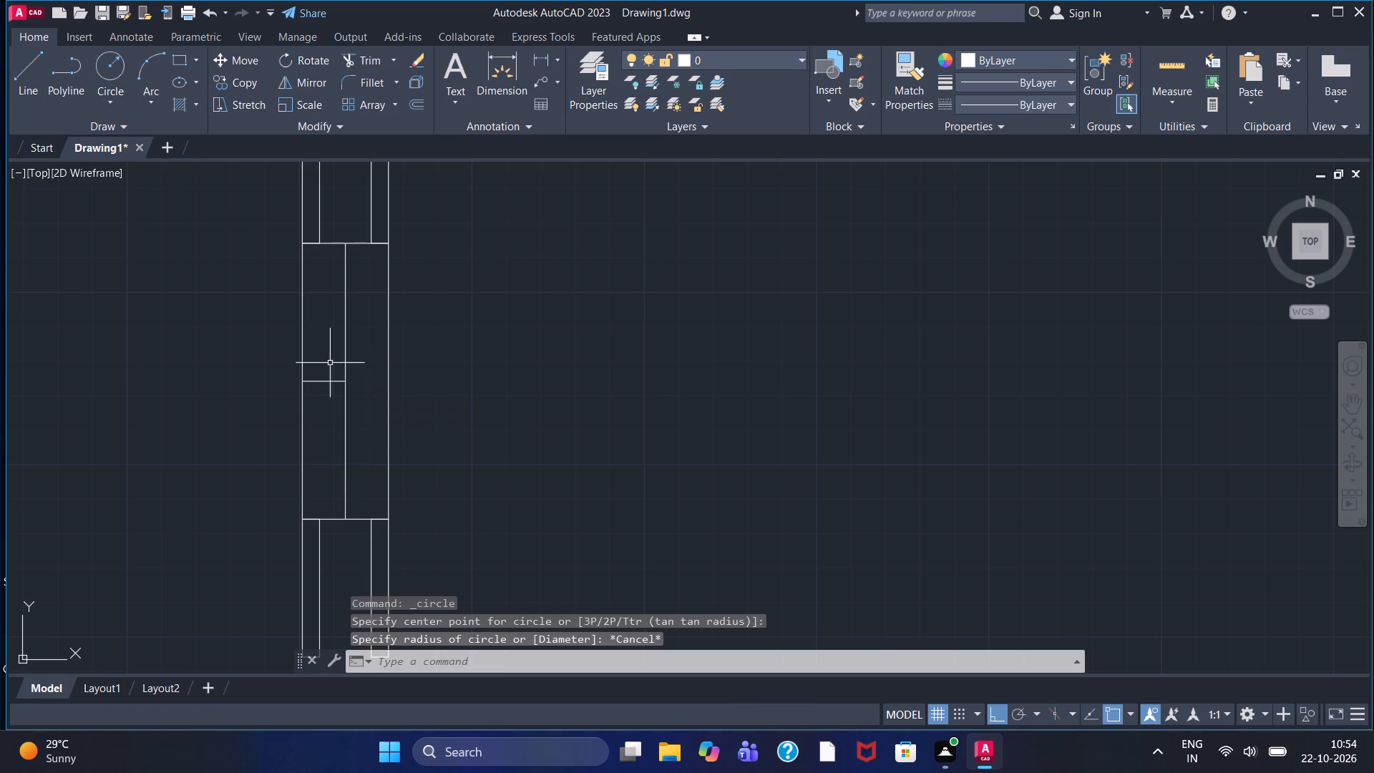
Draw a circle of diameter 10 centred on the midpoint of the vertical centre line, using Center, Diameter.
click(113, 105)
click(151, 175)
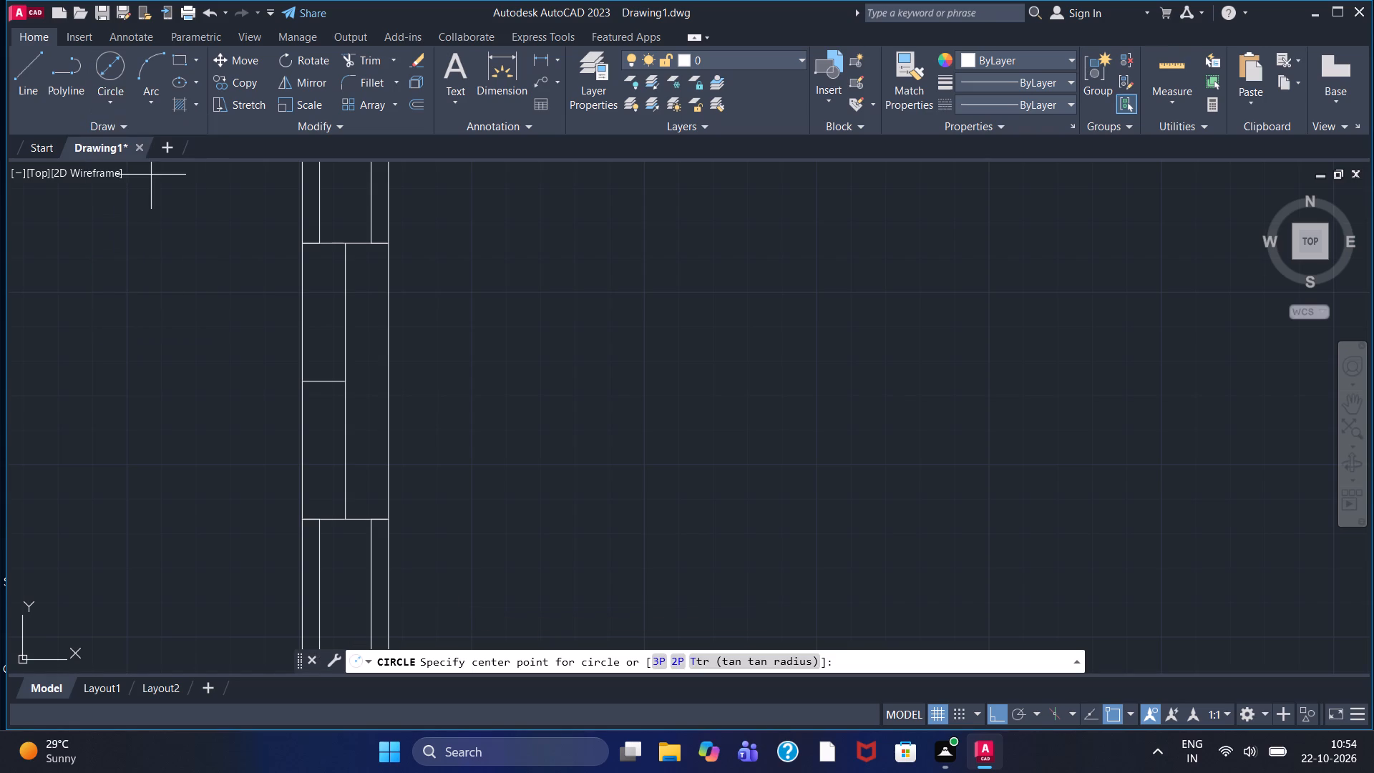
click(350, 378)
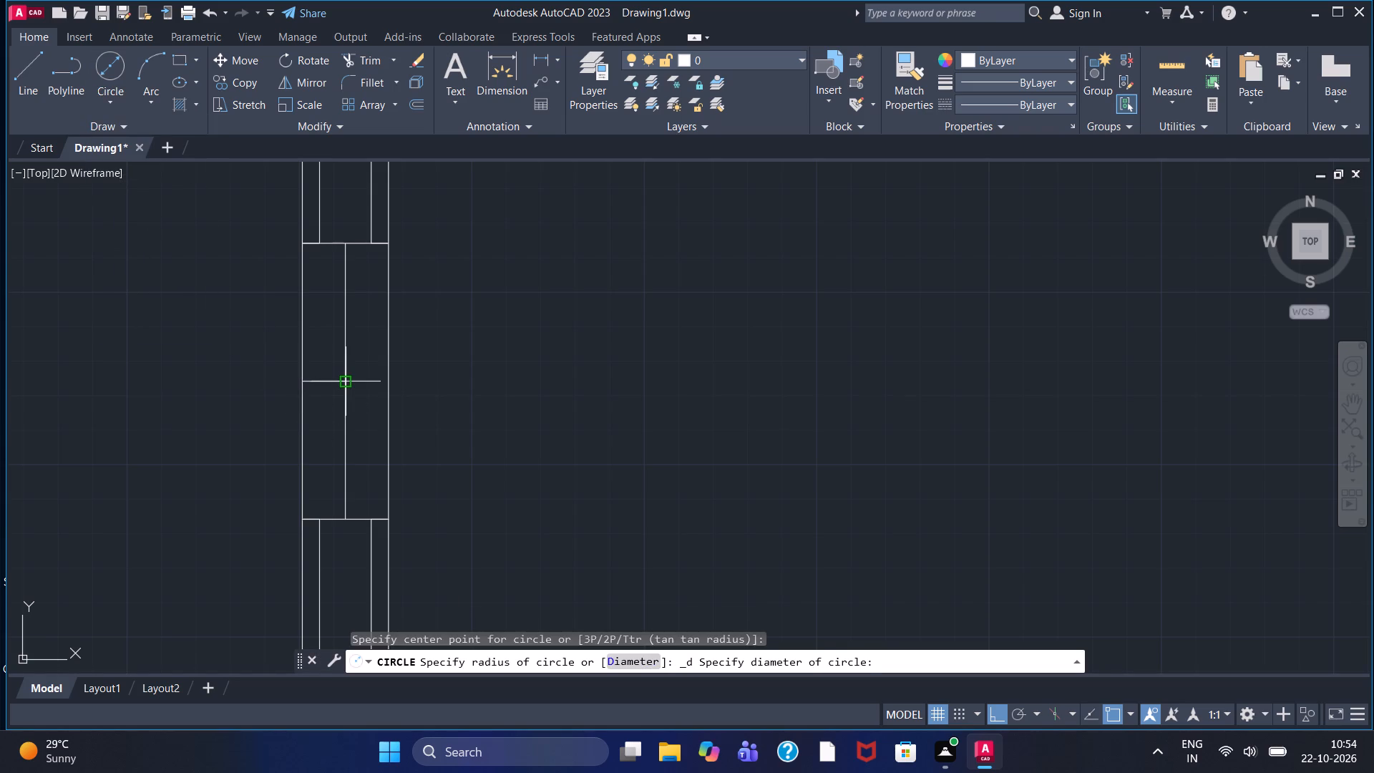
key(1)
key(0)
key(Return)
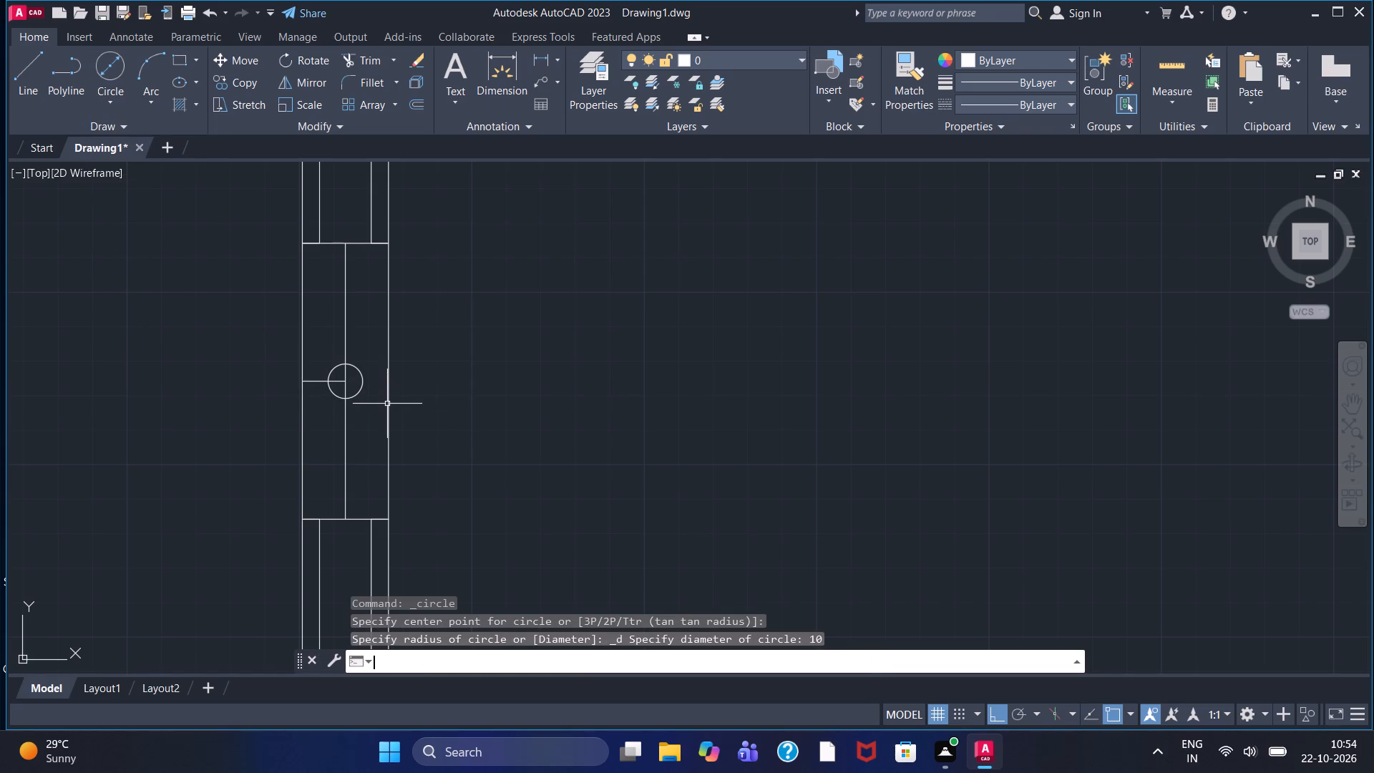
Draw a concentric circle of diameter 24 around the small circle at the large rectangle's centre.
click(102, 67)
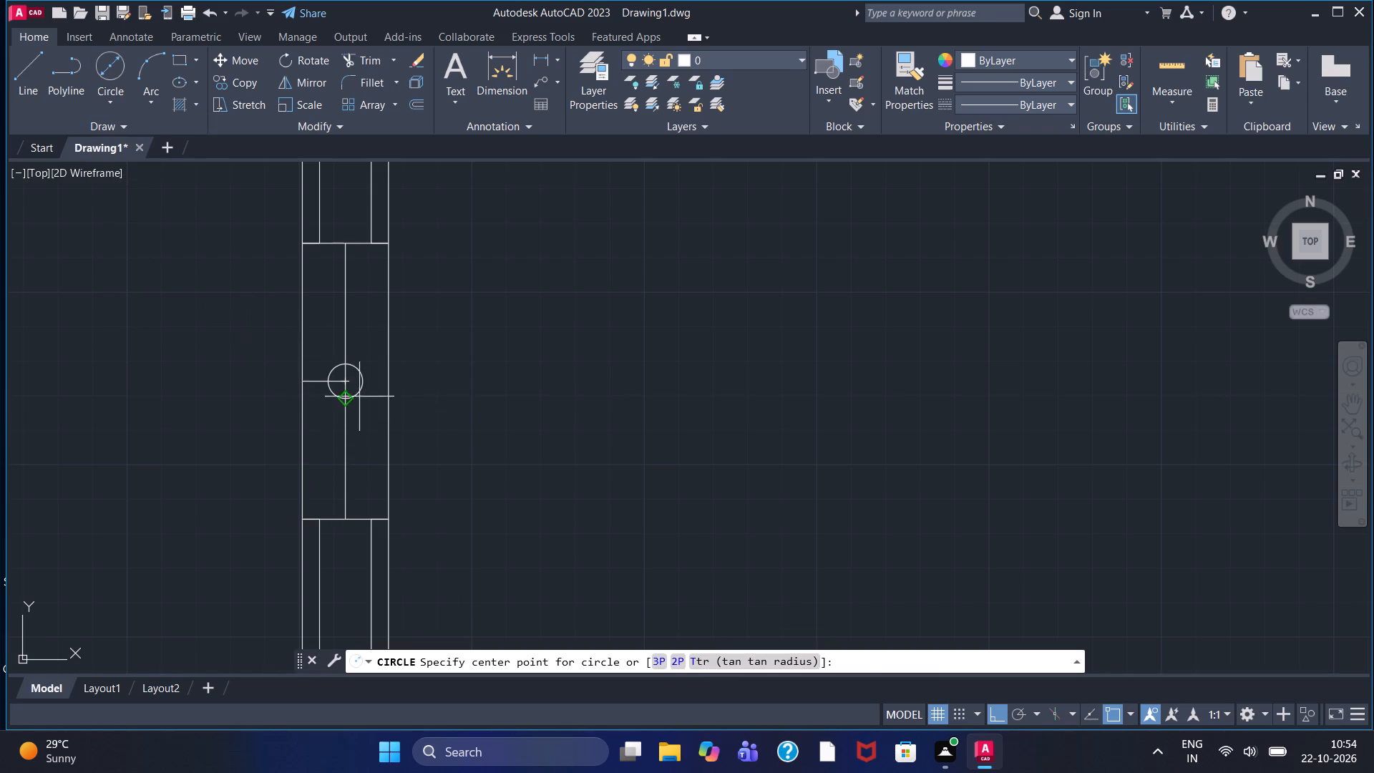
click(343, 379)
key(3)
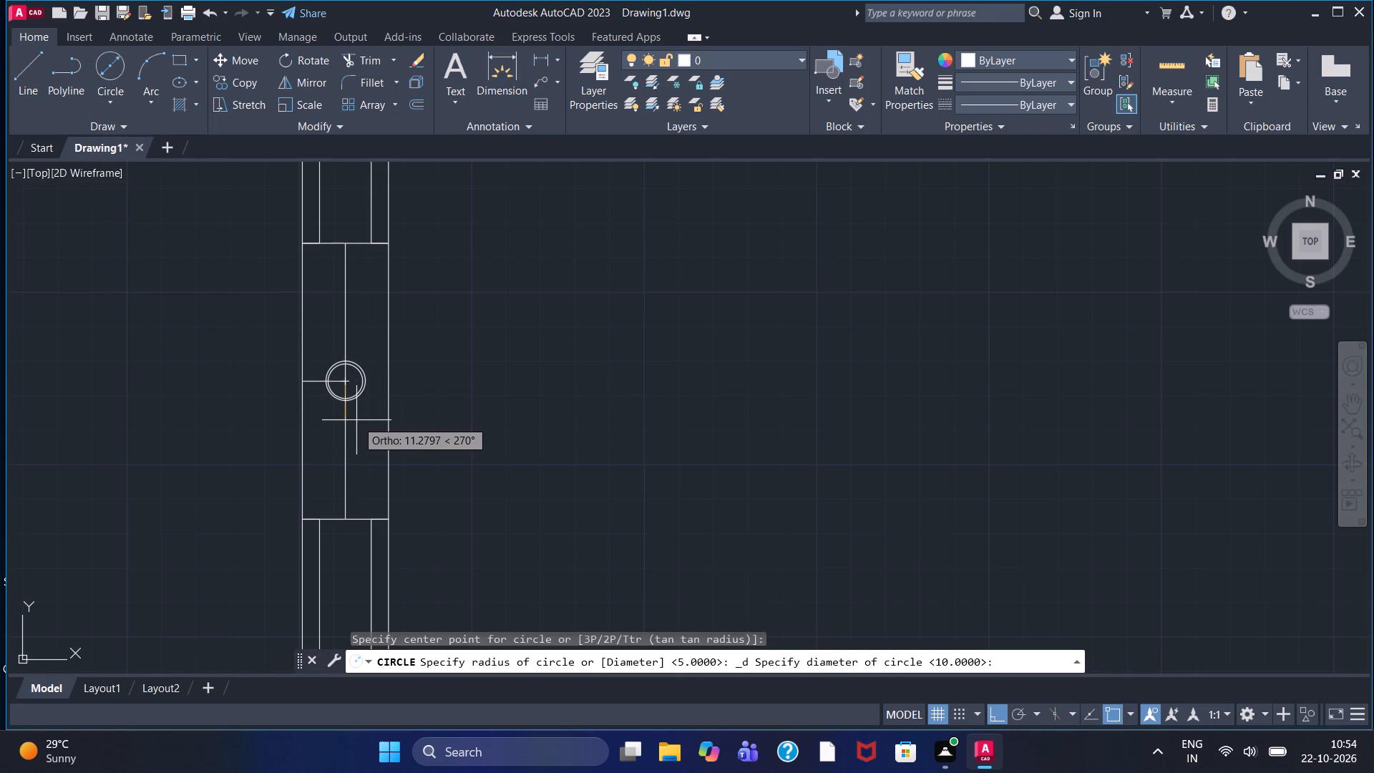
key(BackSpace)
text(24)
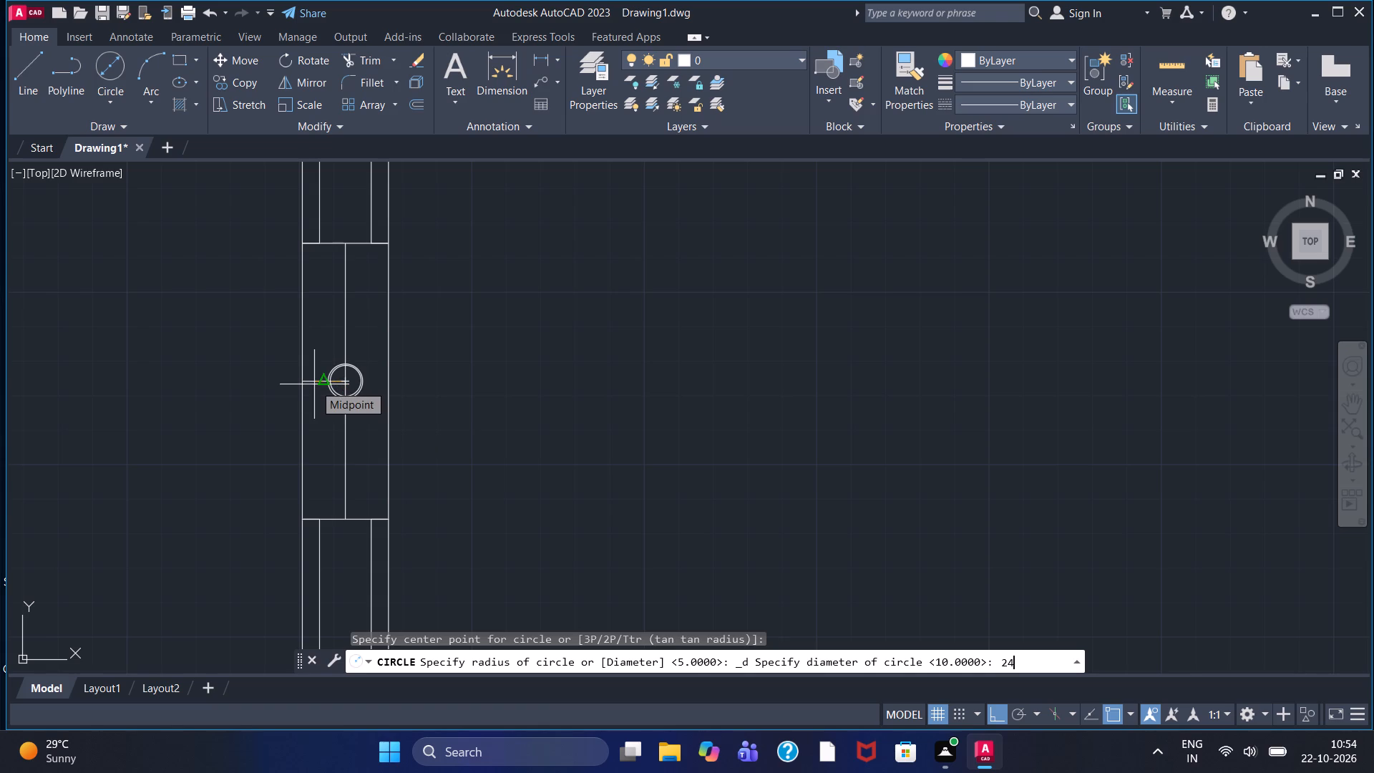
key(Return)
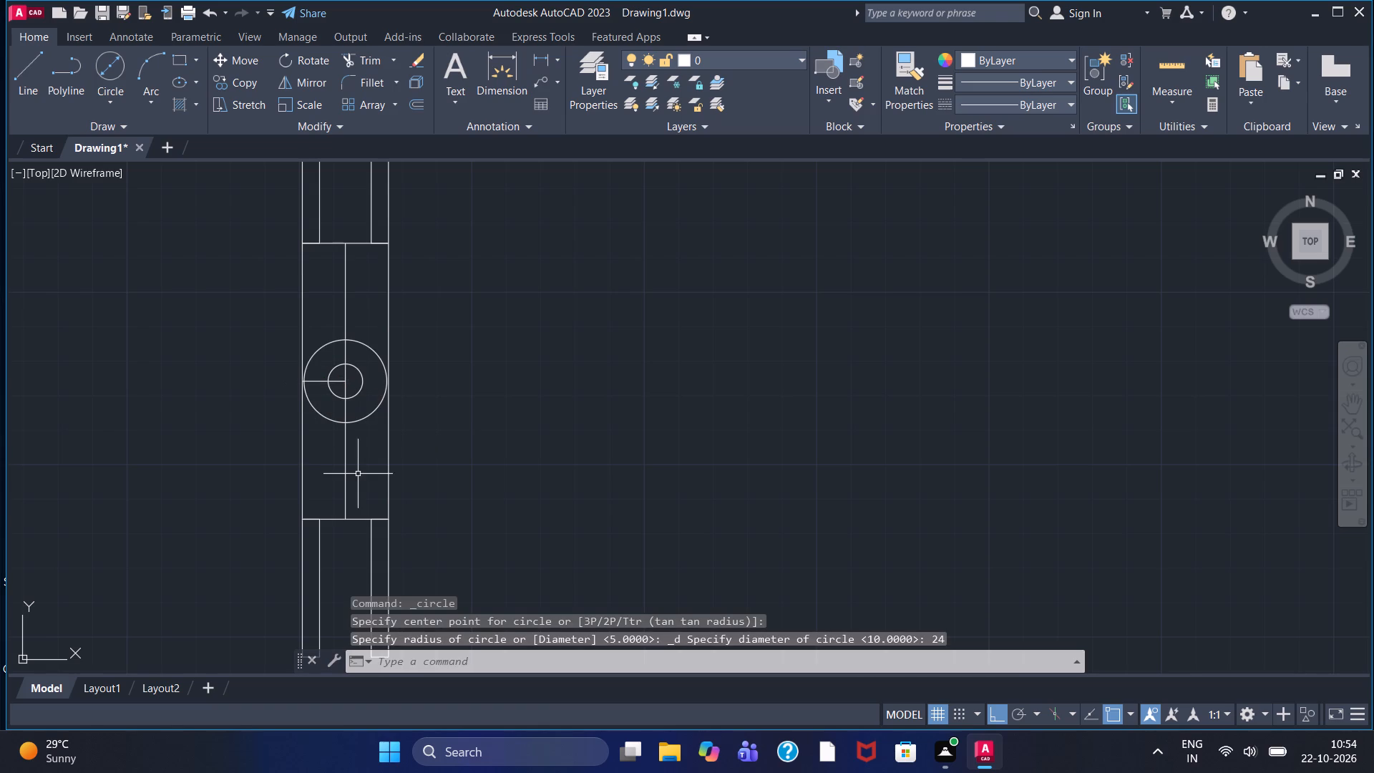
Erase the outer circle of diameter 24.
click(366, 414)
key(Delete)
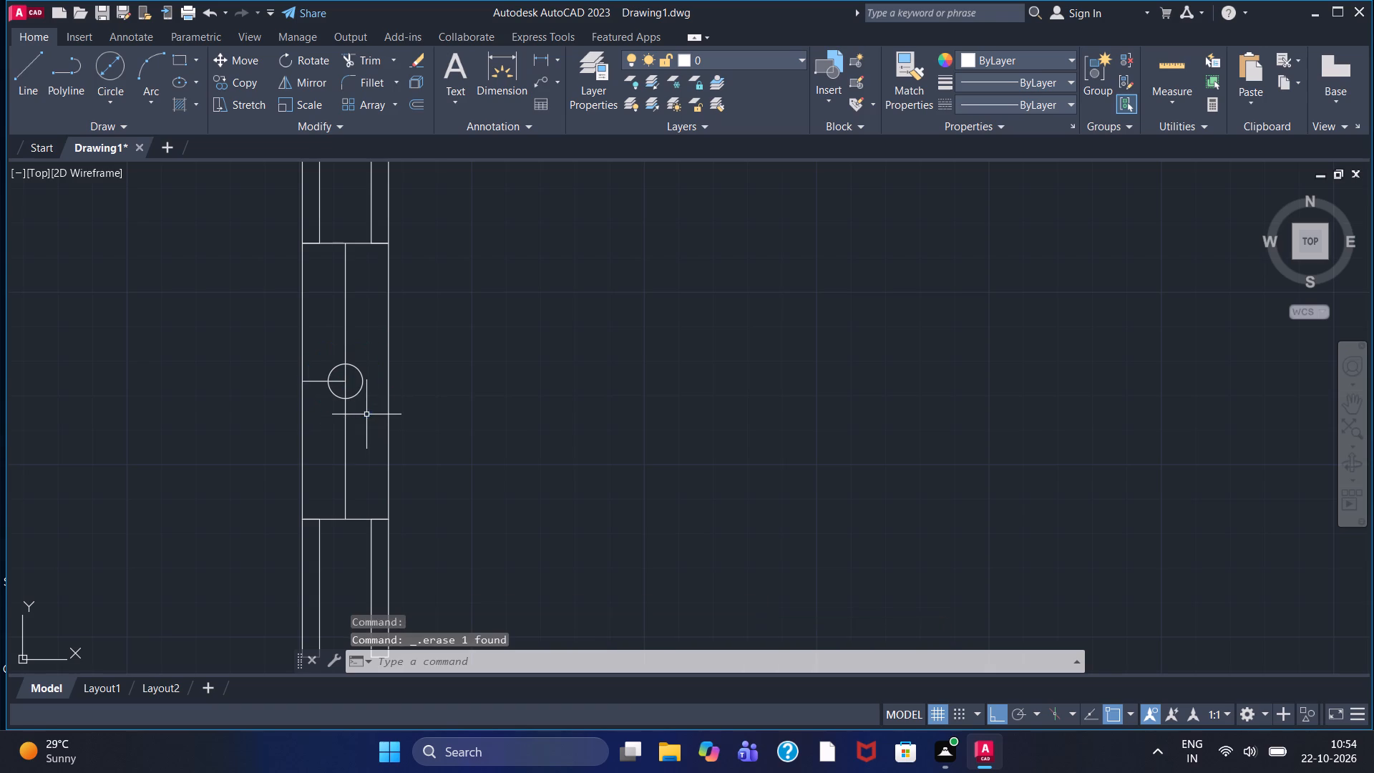
Draw a larger circle concentric with the diameter 10 circle, picking its diameter freehand so it stays inside the large rectangle.
click(117, 66)
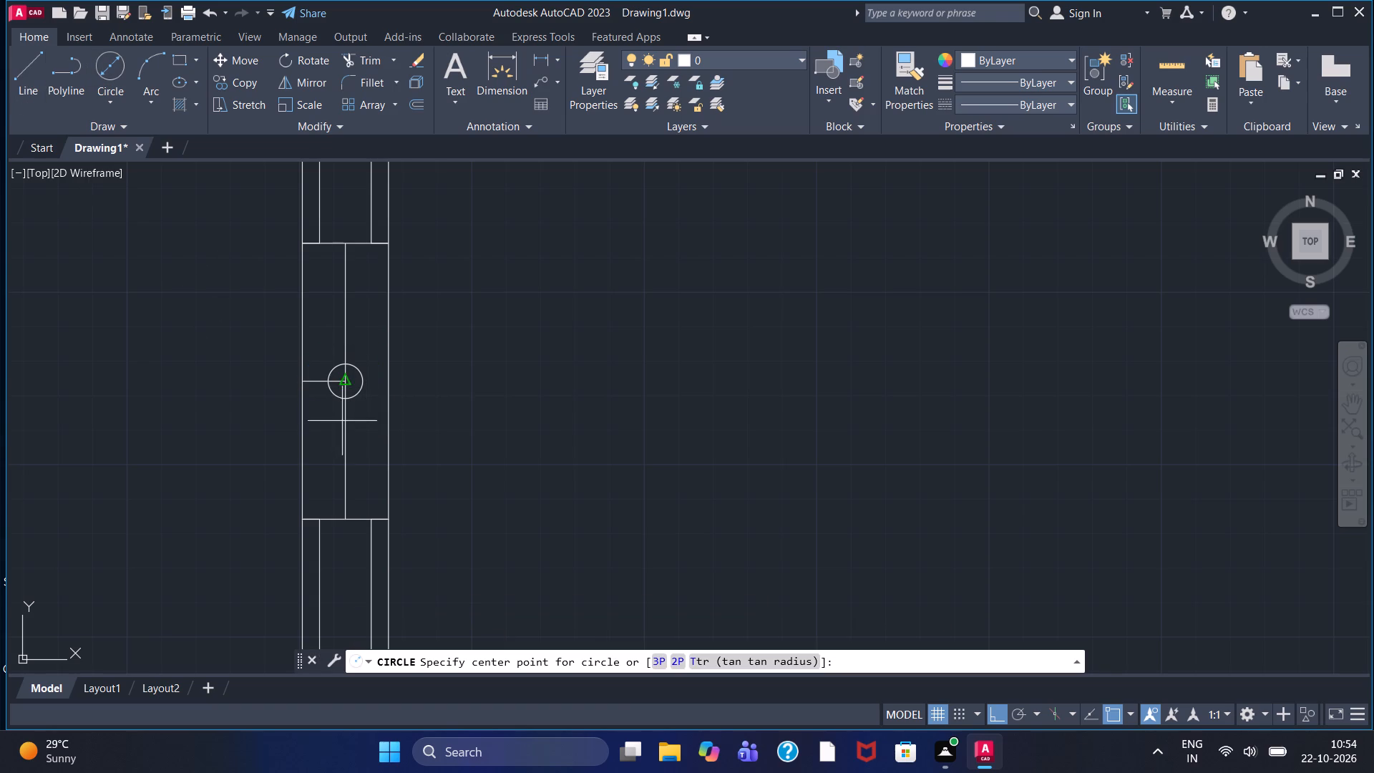
click(347, 381)
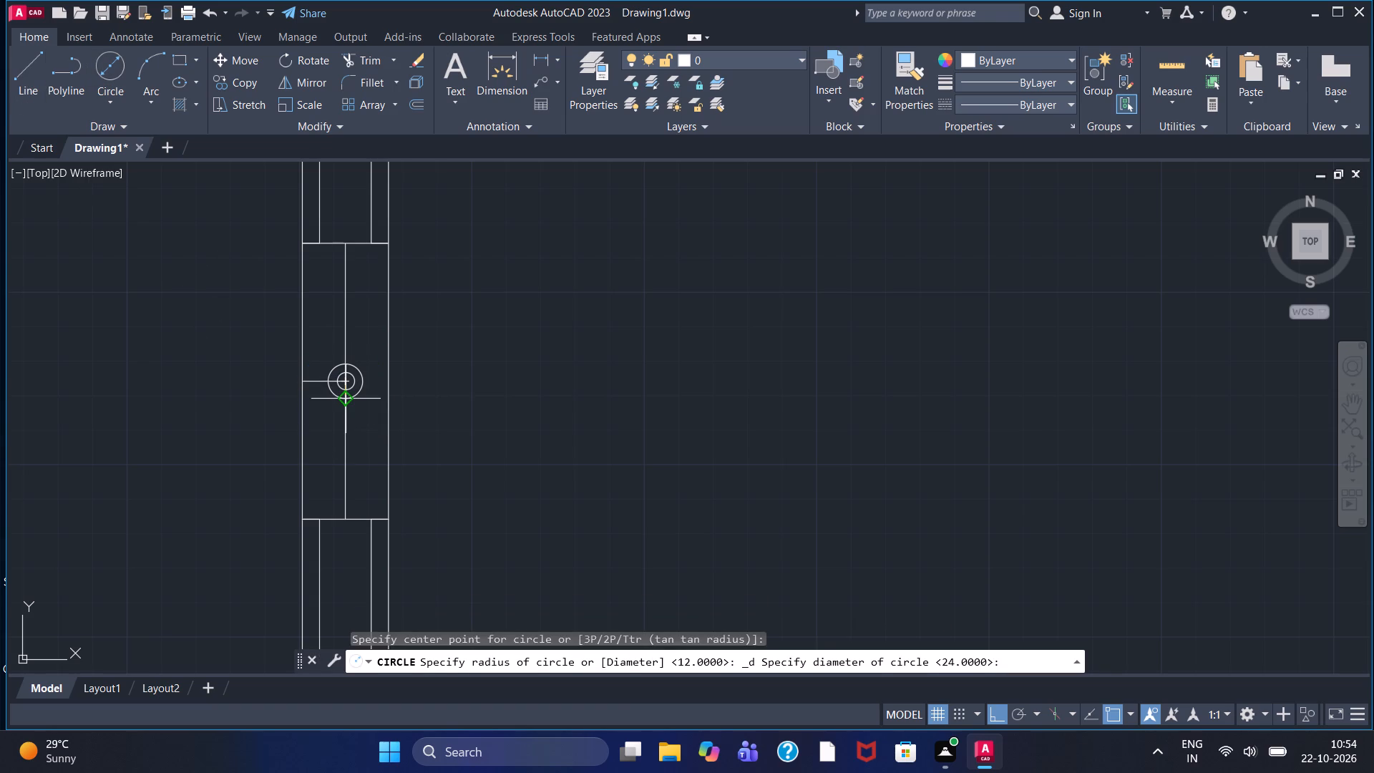
click(372, 447)
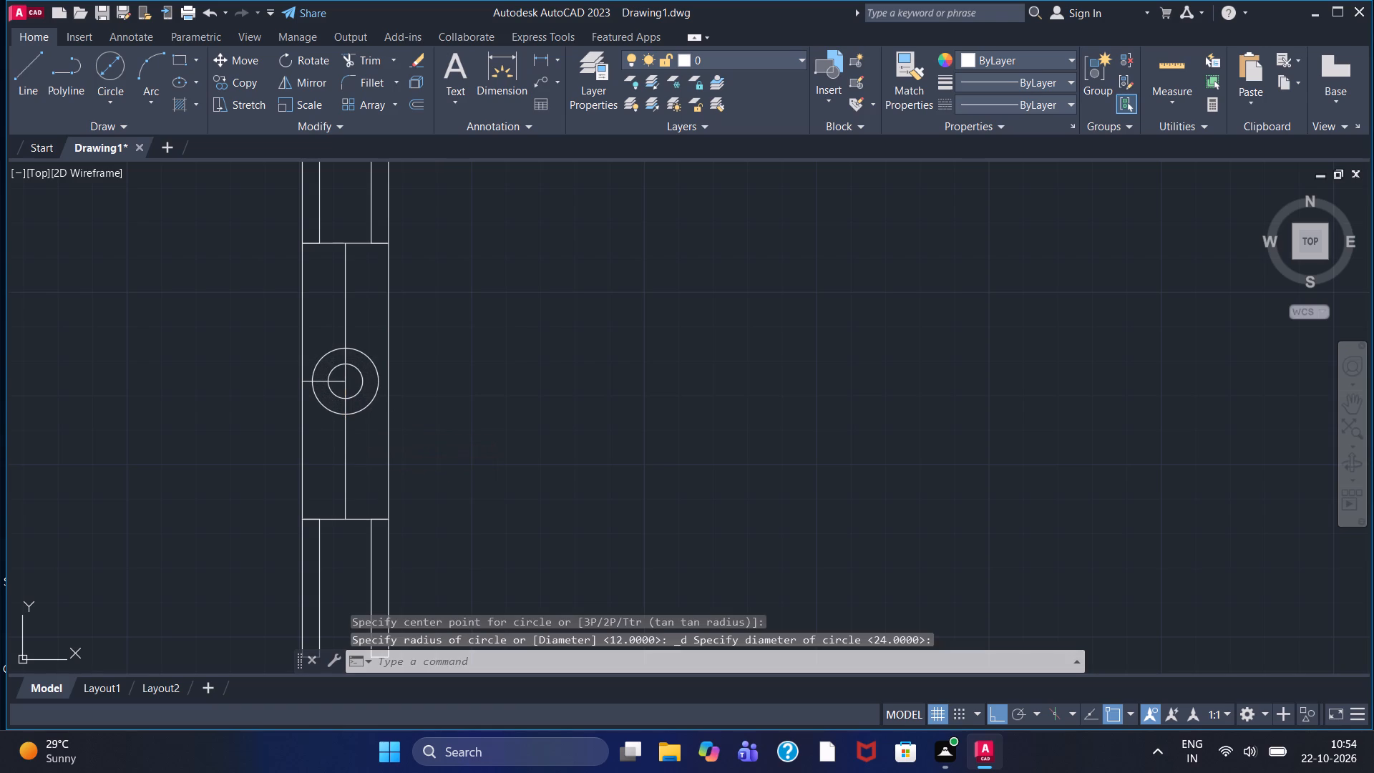
Erase the horizontal construction line and the vertical centre line from the large rectangle.
scroll(252, 397, up, 3)
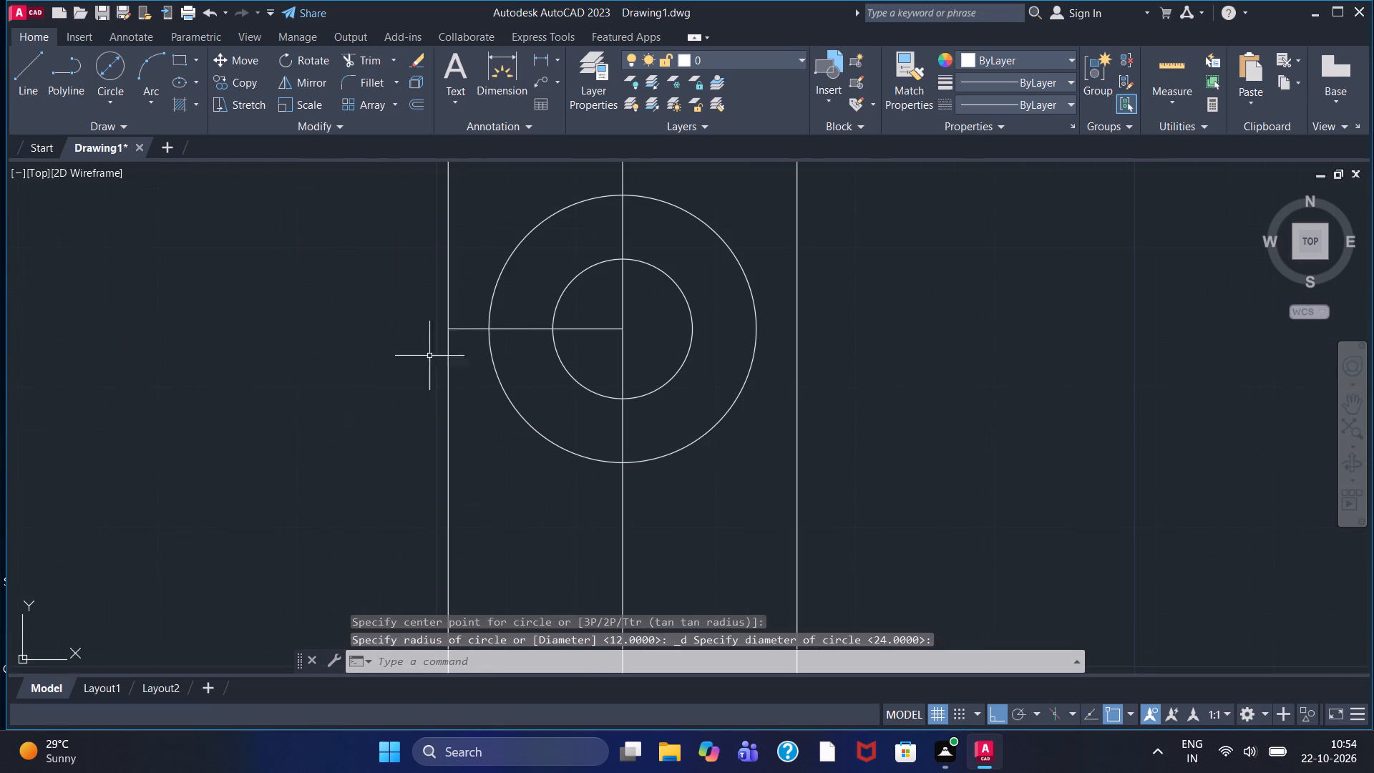
click(471, 328)
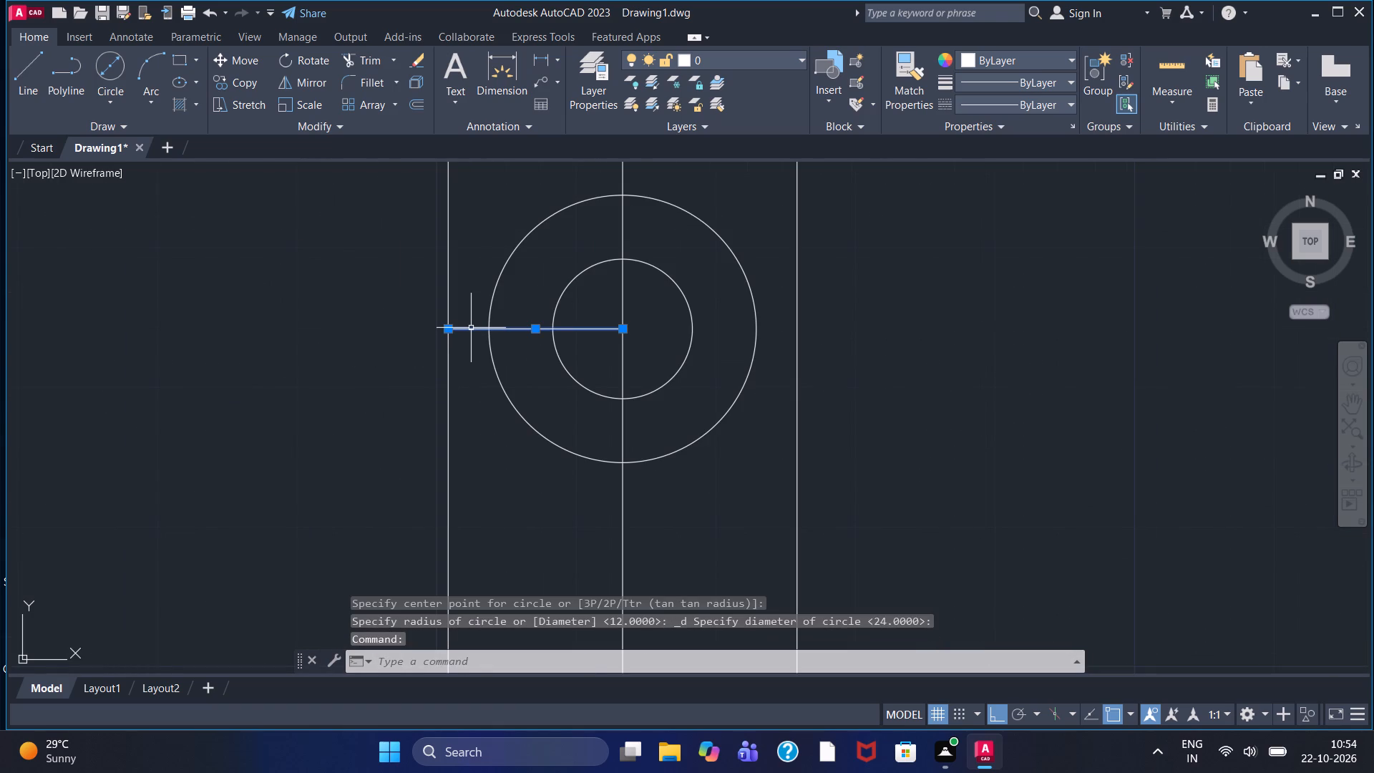
key(Delete)
scroll(489, 358, down, 2)
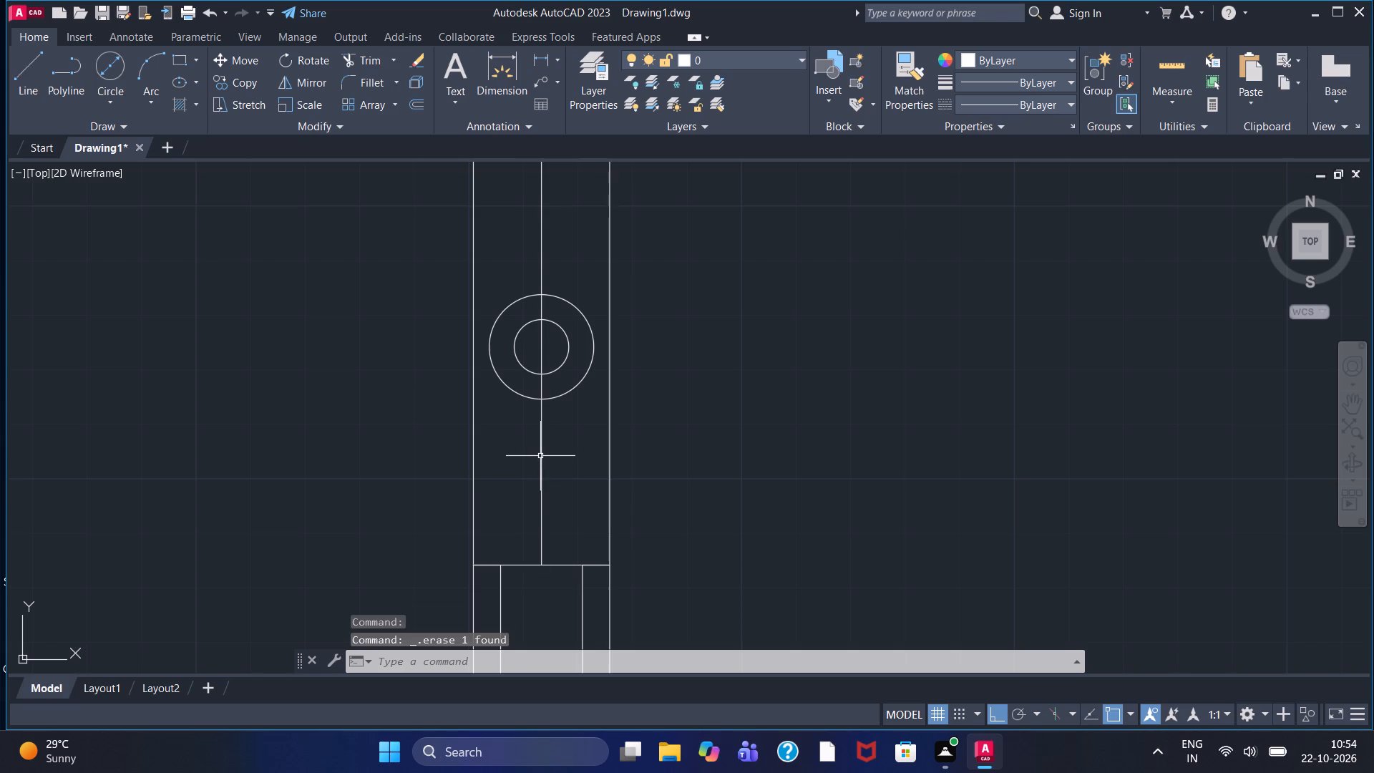
click(540, 456)
key(Delete)
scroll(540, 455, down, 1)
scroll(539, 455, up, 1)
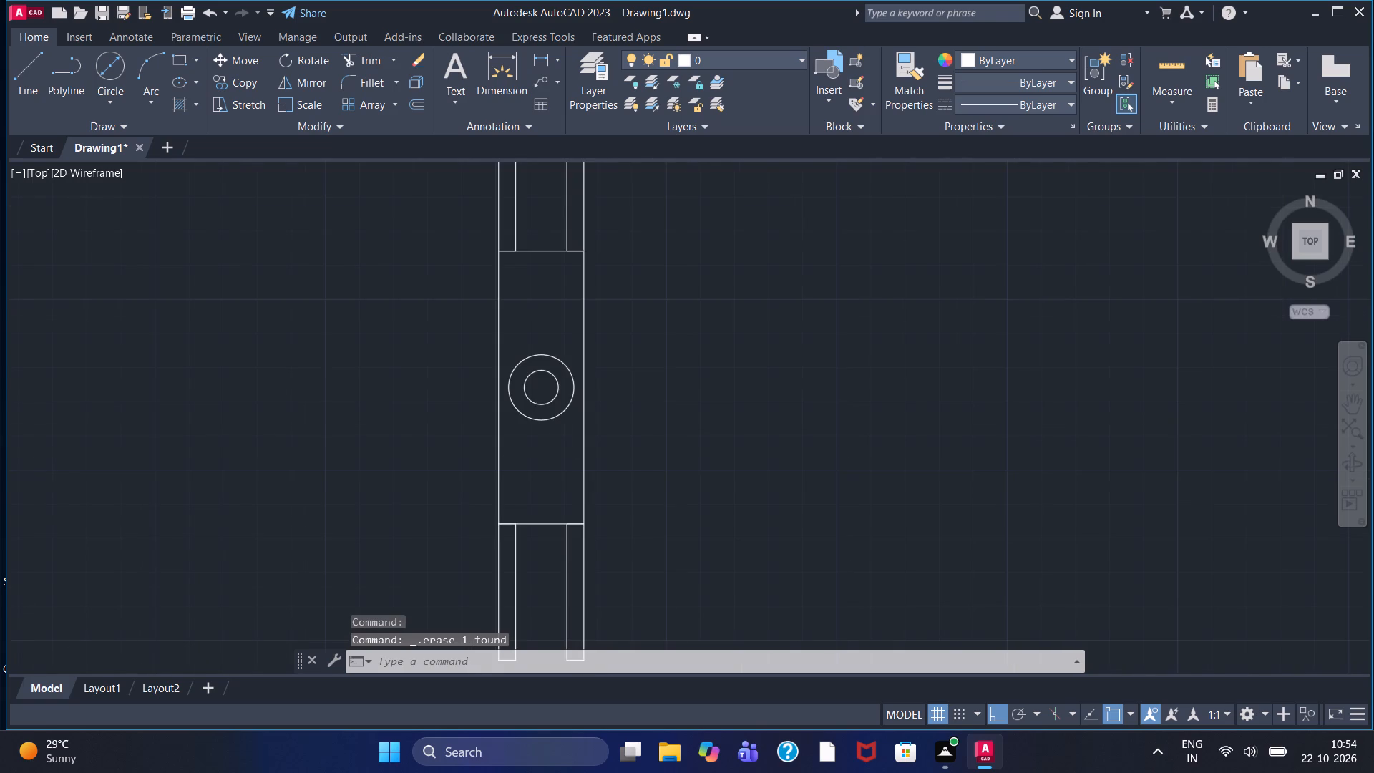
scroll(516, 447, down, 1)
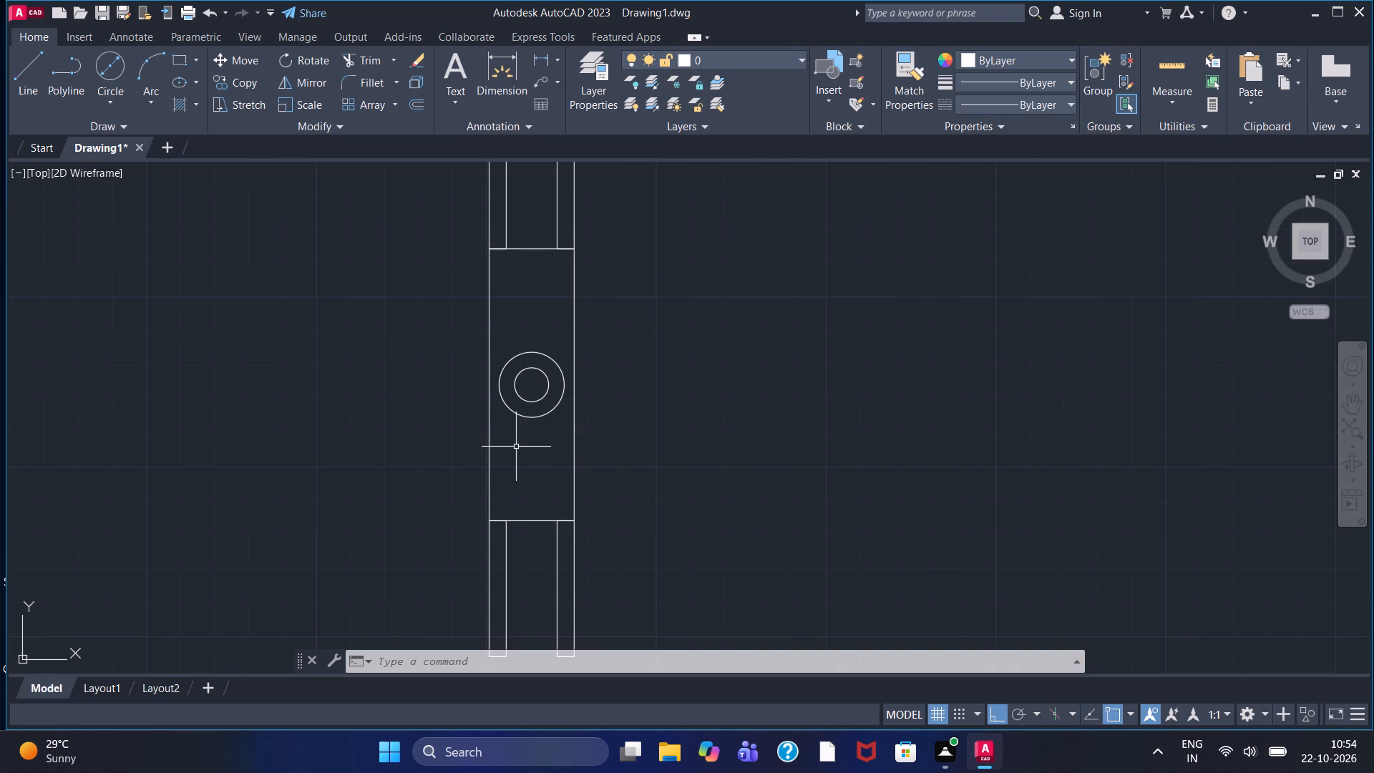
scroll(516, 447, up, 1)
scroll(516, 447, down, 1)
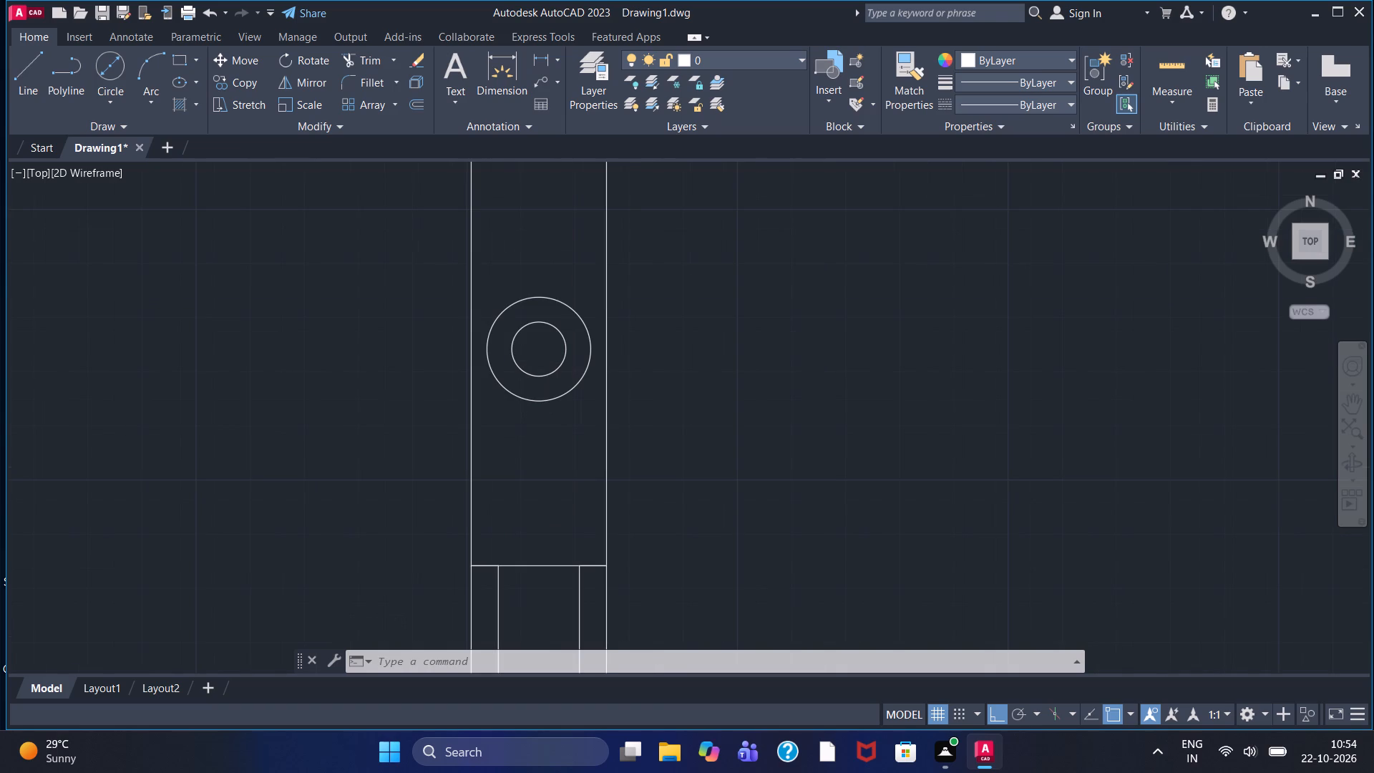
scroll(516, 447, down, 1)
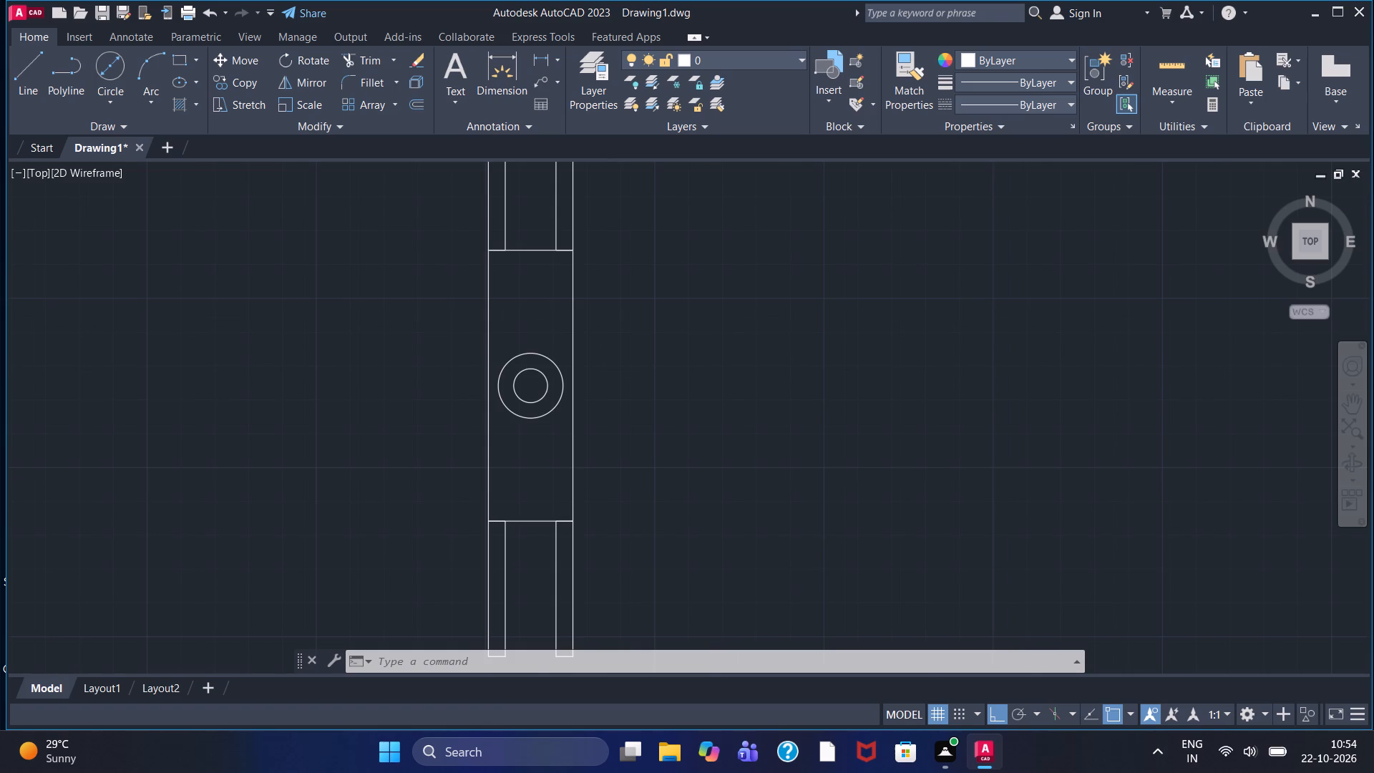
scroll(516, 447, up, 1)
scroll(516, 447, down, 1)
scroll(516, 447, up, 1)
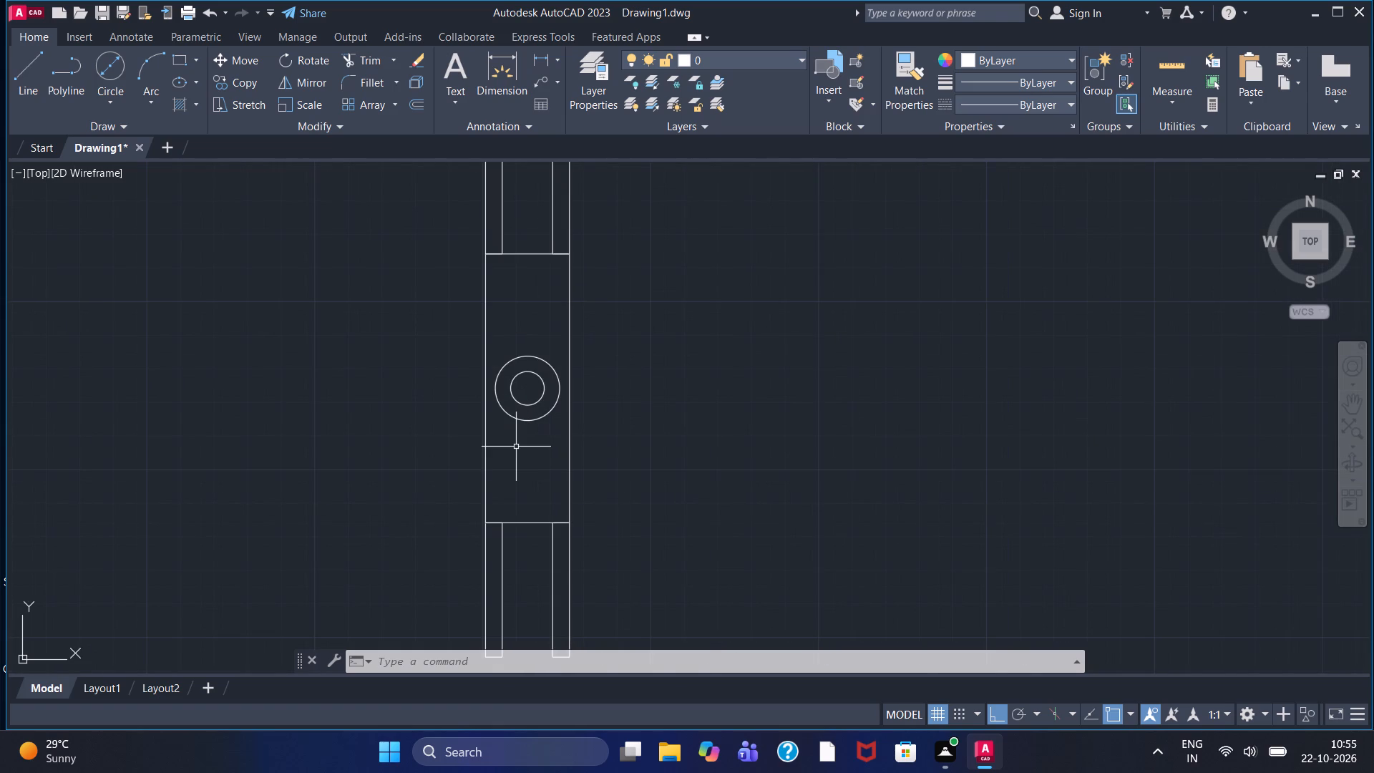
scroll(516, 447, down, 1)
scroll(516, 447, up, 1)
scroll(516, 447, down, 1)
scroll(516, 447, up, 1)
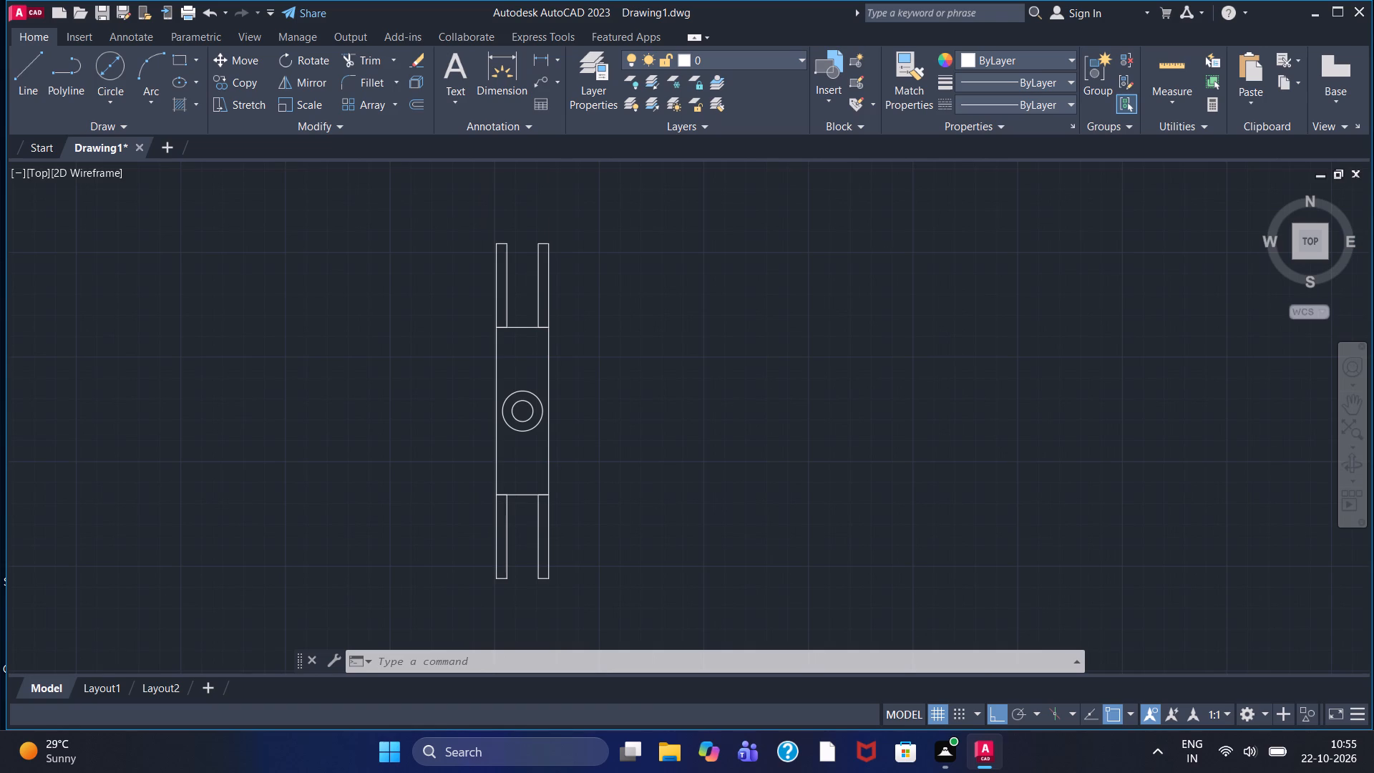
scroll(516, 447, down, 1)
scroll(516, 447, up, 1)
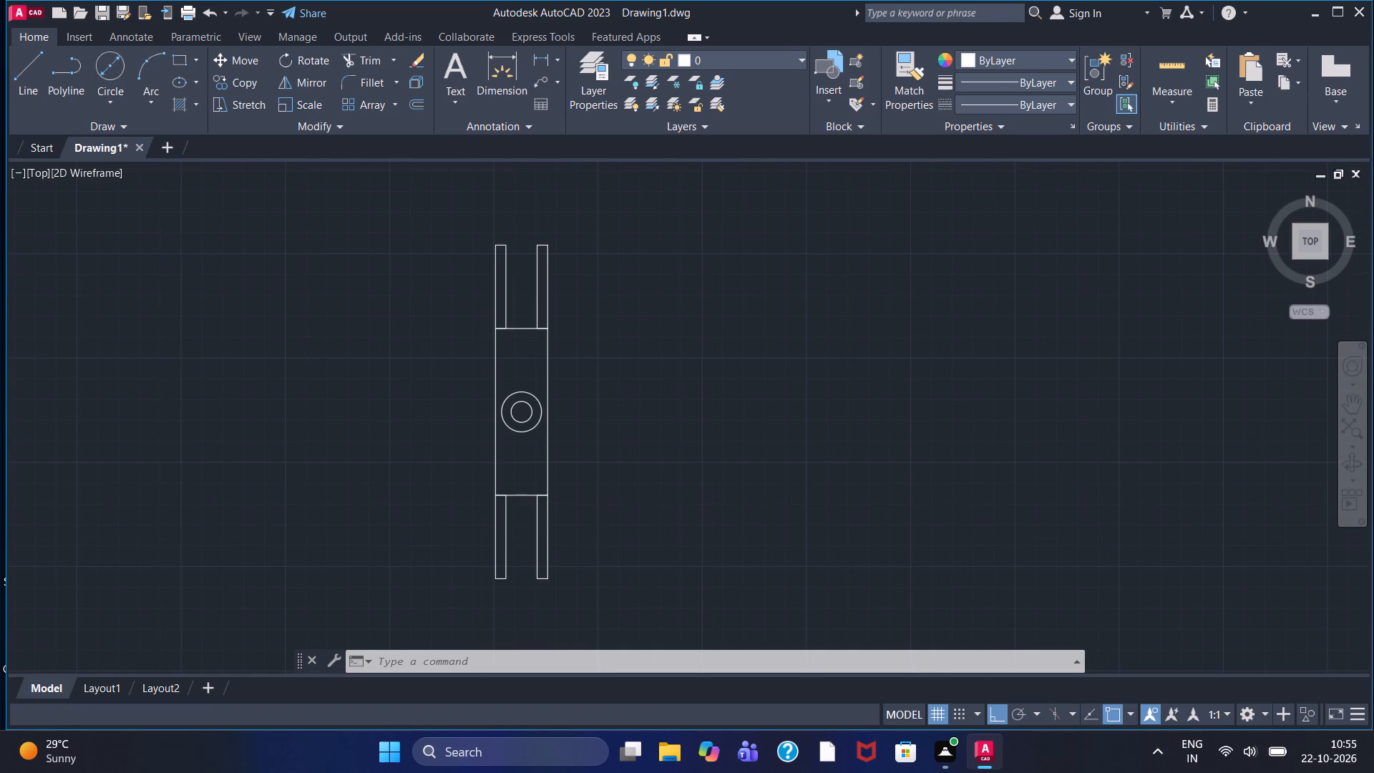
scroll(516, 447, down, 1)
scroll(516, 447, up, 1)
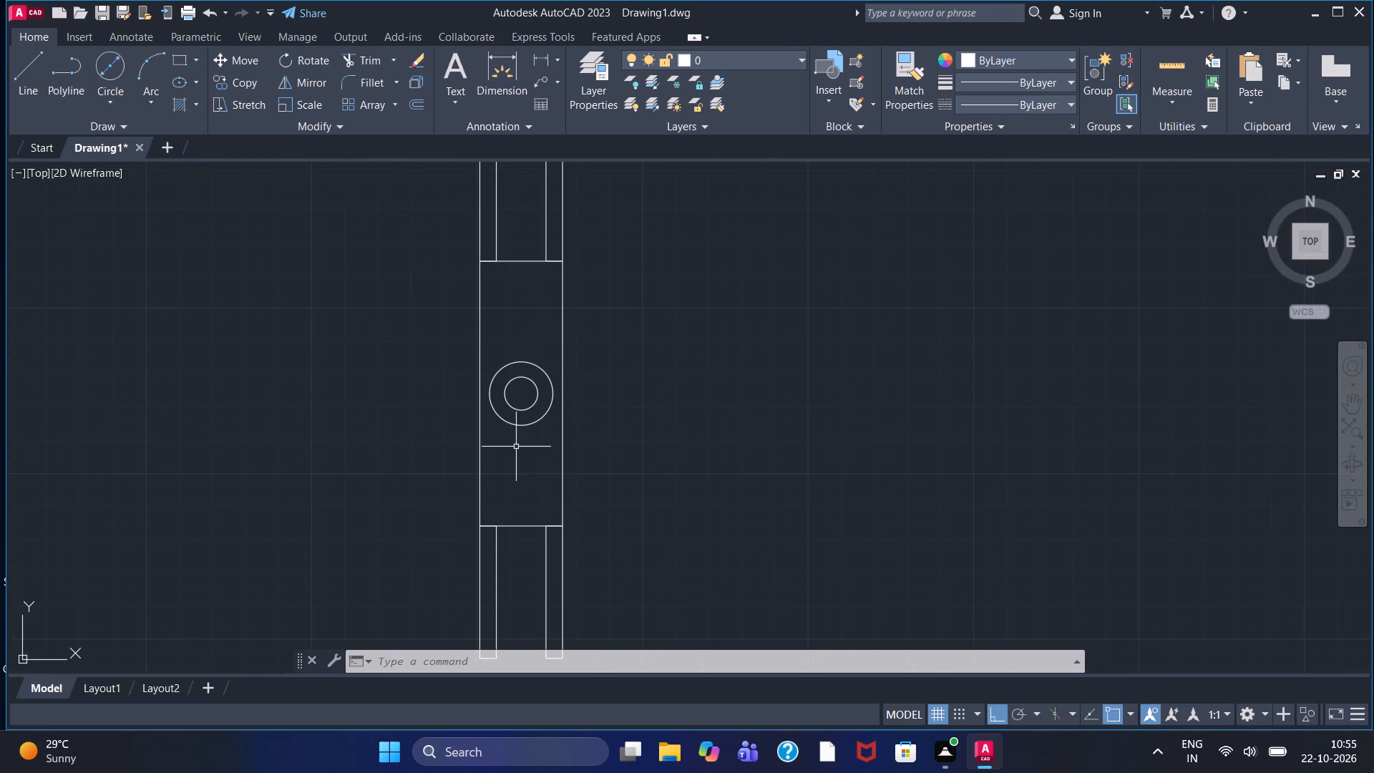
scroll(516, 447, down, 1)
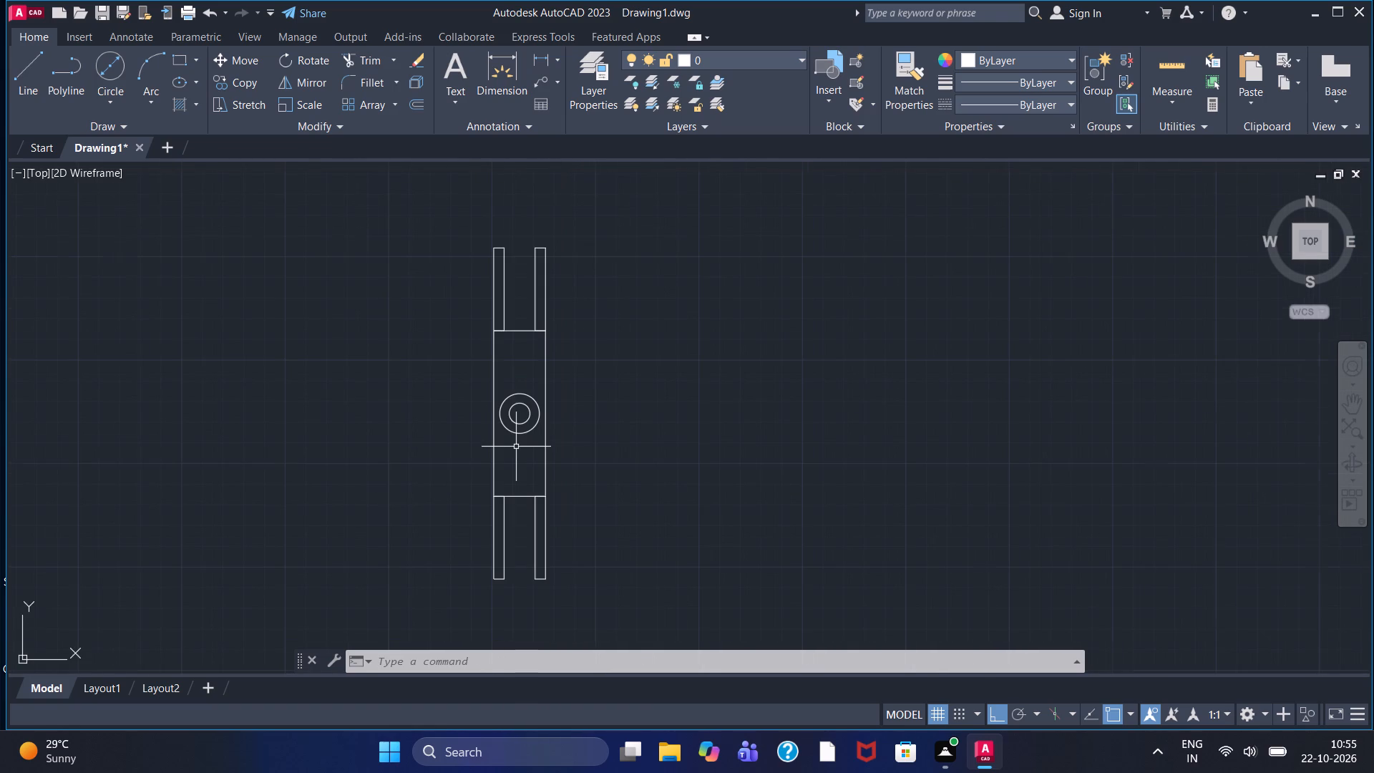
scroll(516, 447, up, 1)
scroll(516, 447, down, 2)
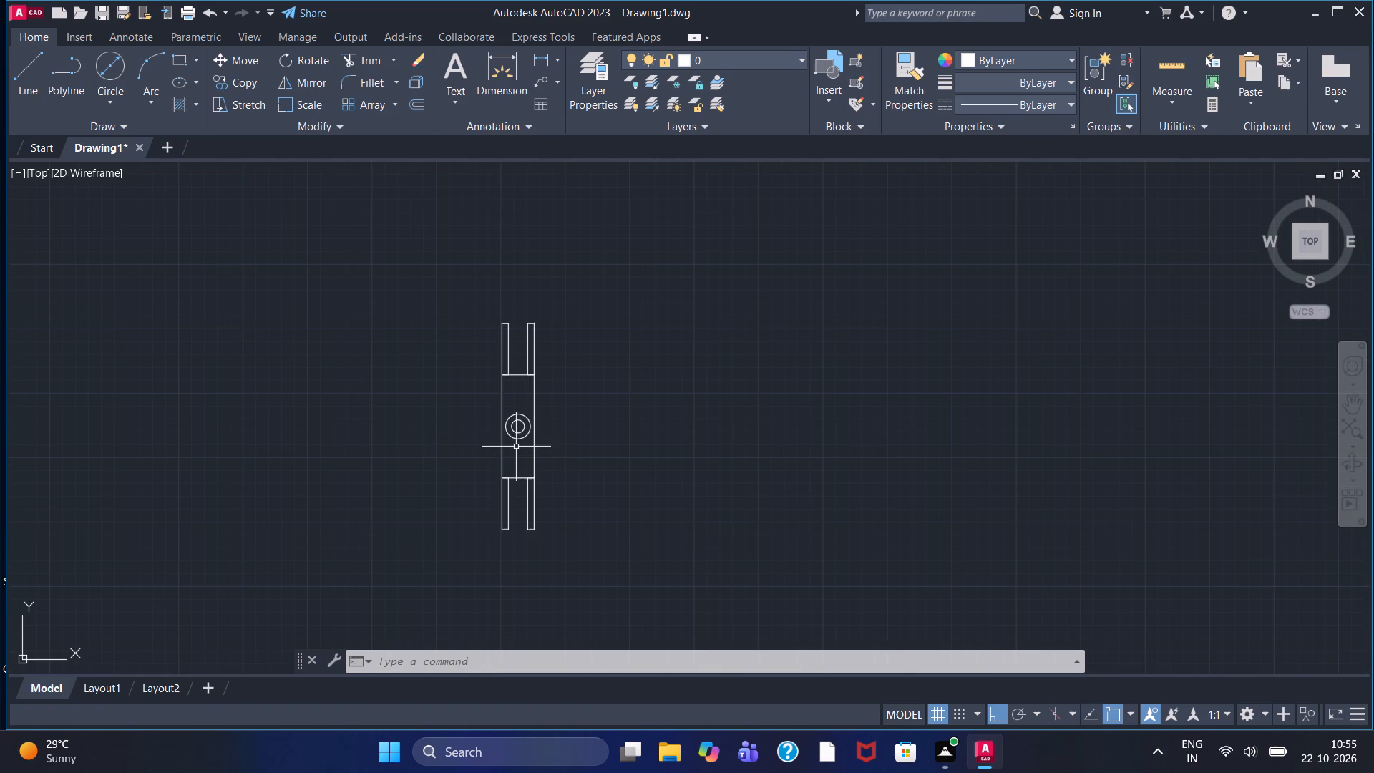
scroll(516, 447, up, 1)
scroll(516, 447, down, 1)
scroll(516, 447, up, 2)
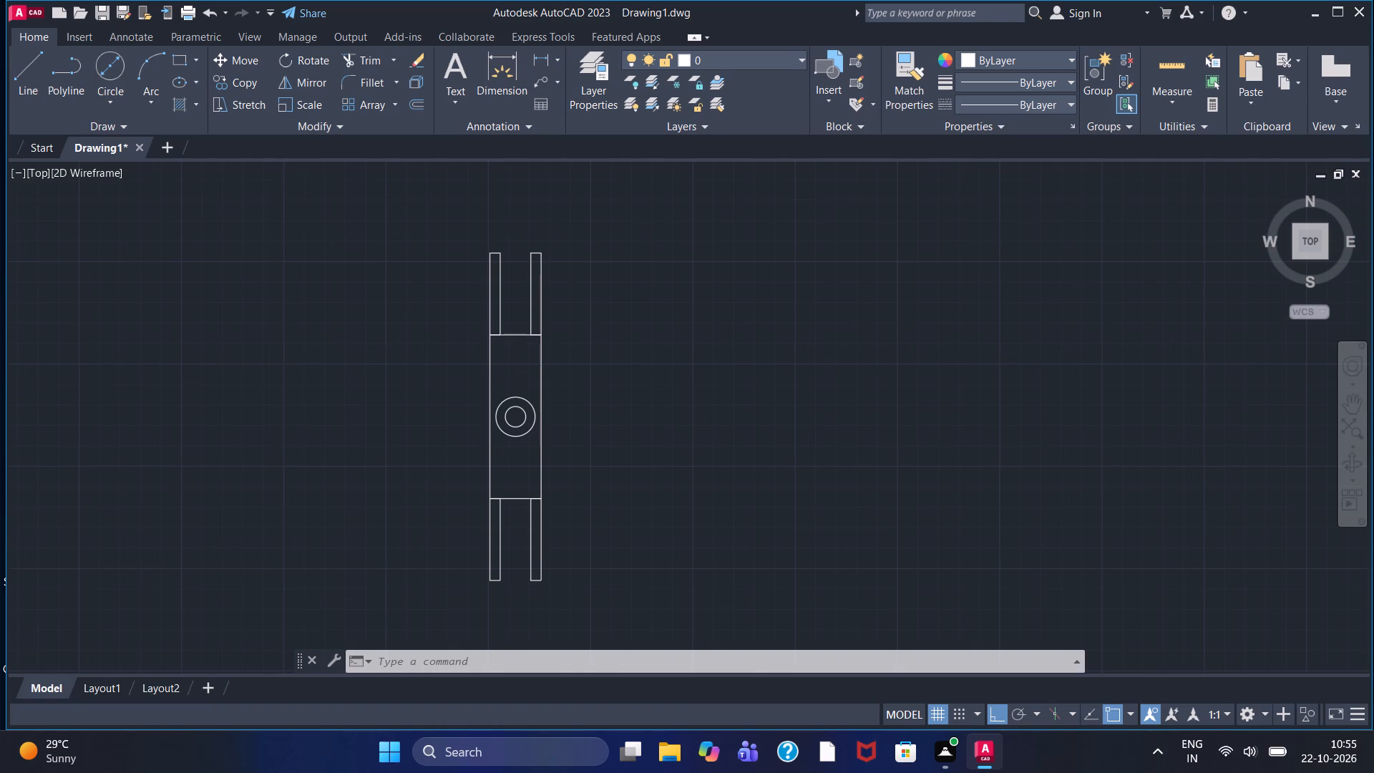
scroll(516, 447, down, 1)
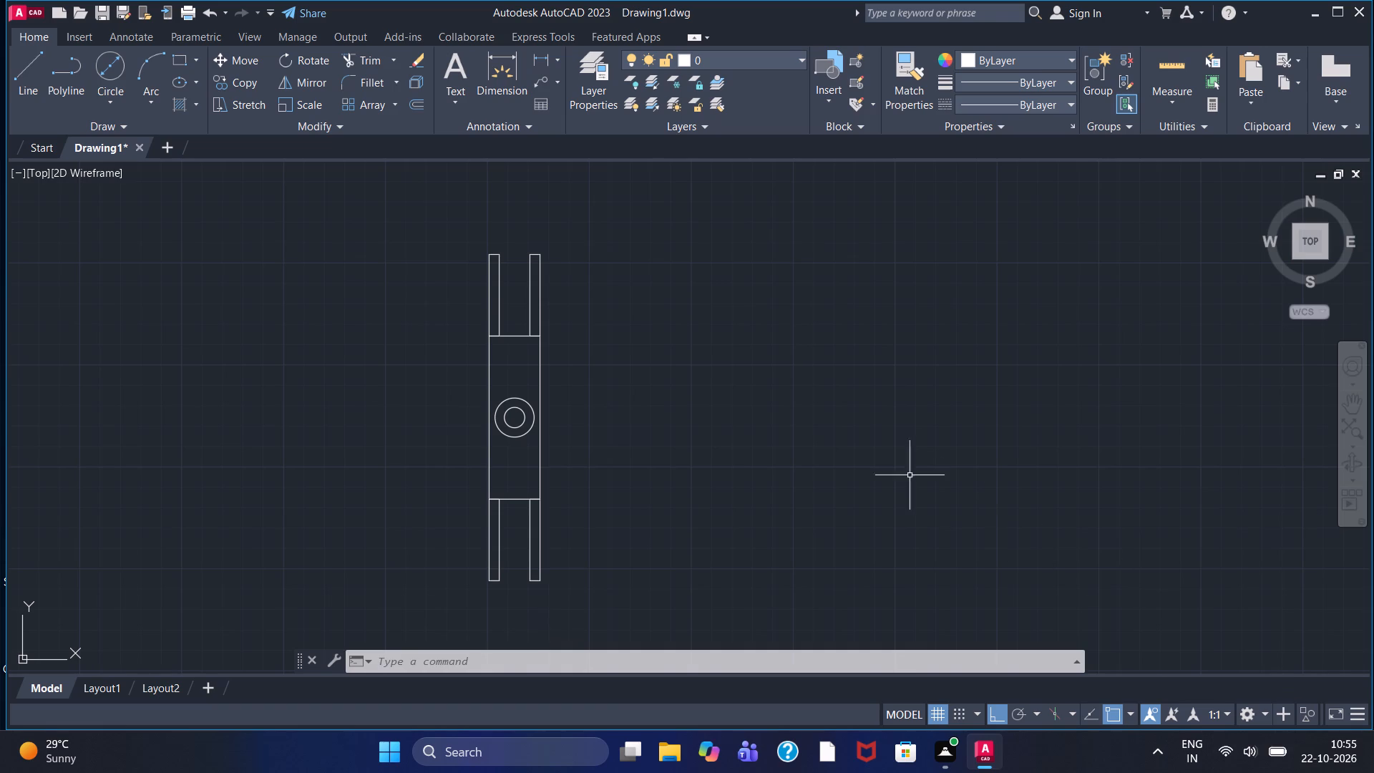
Fill the large rectangle and the four corner rectangles with a gradient hatch, setting both gradient colours to 100,33,101.
click(198, 102)
click(210, 166)
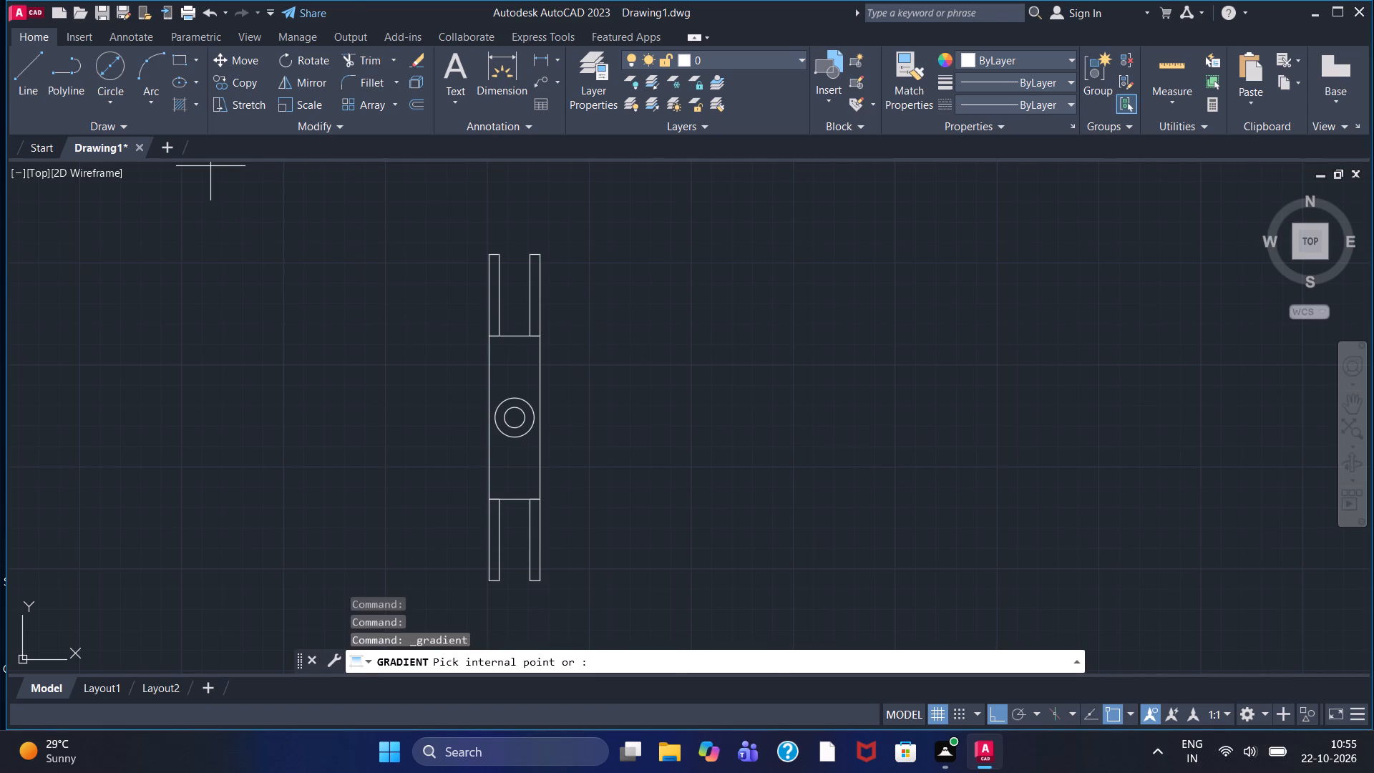
click(452, 82)
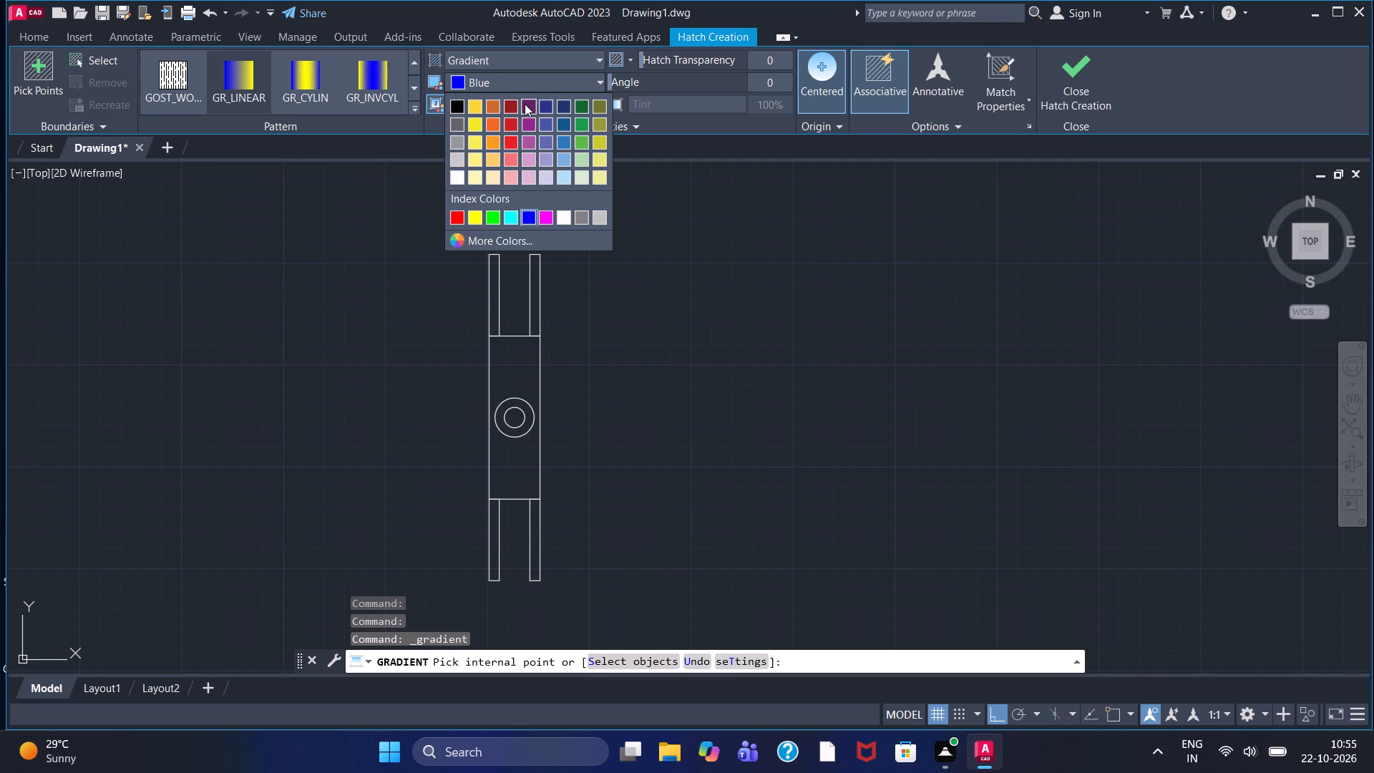
click(525, 104)
click(466, 103)
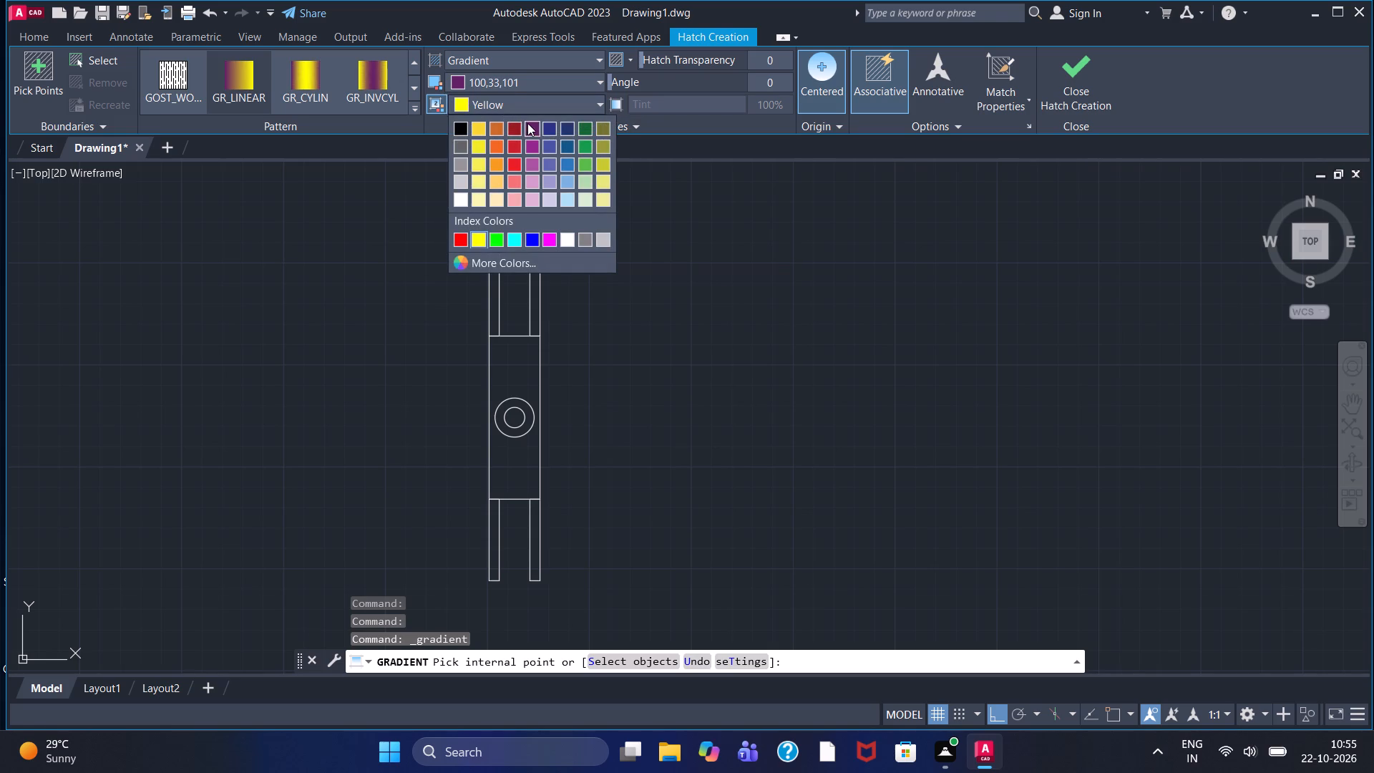
click(527, 123)
click(530, 317)
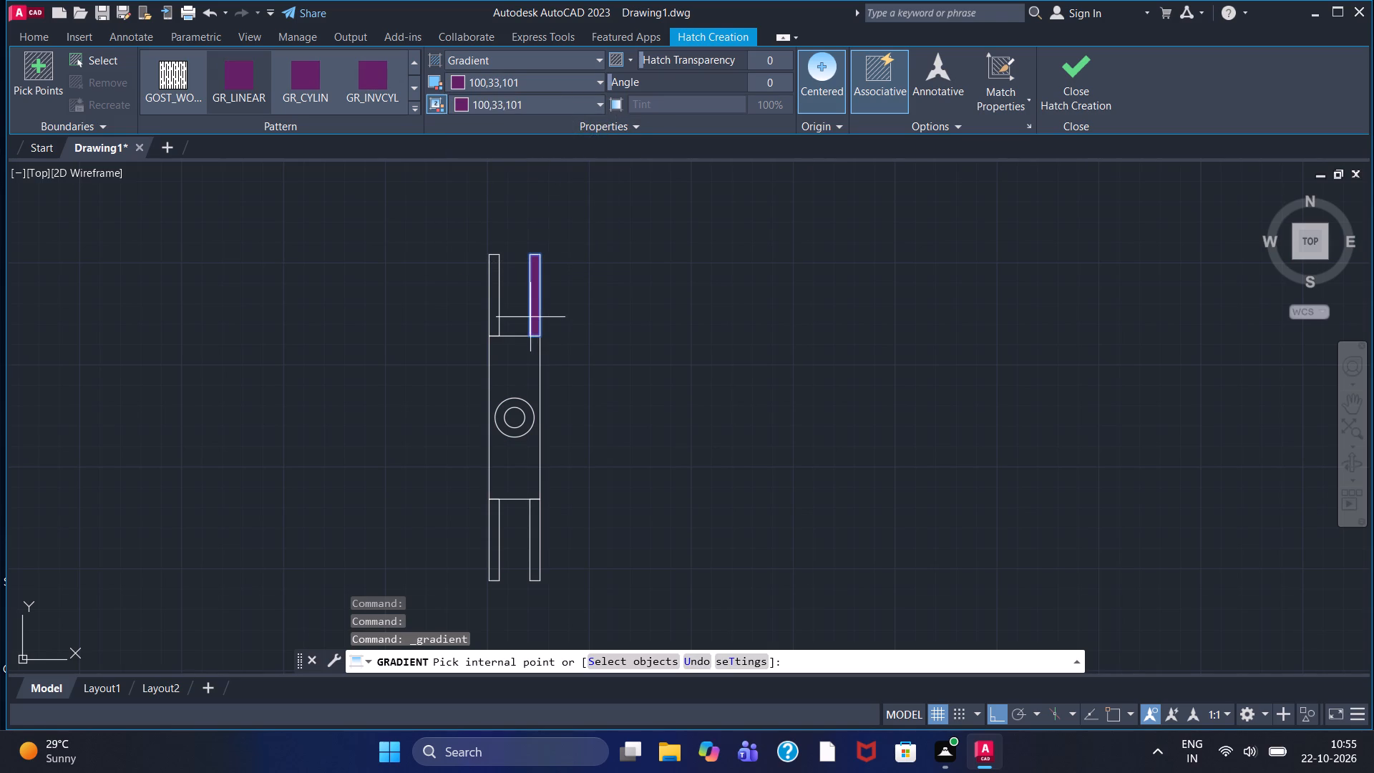
click(494, 314)
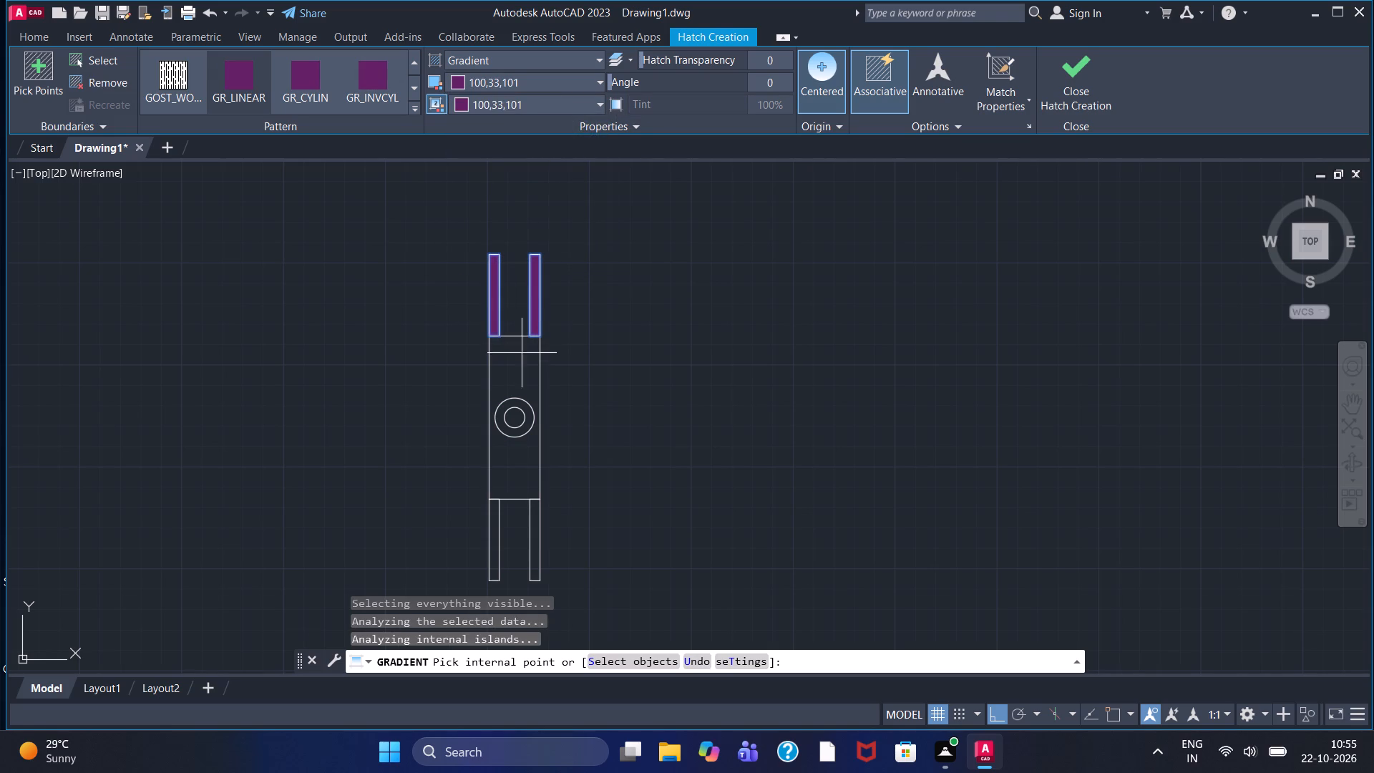
click(525, 357)
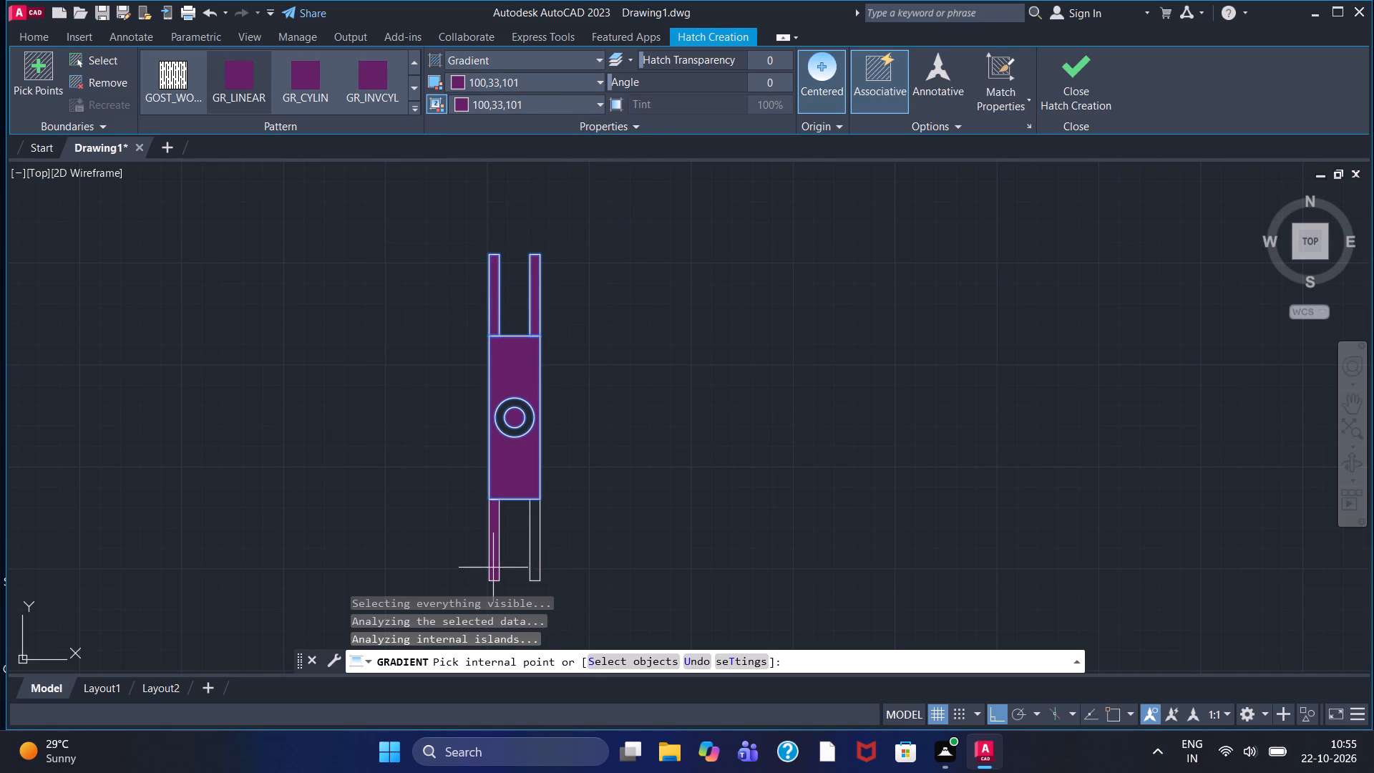
click(493, 568)
click(537, 551)
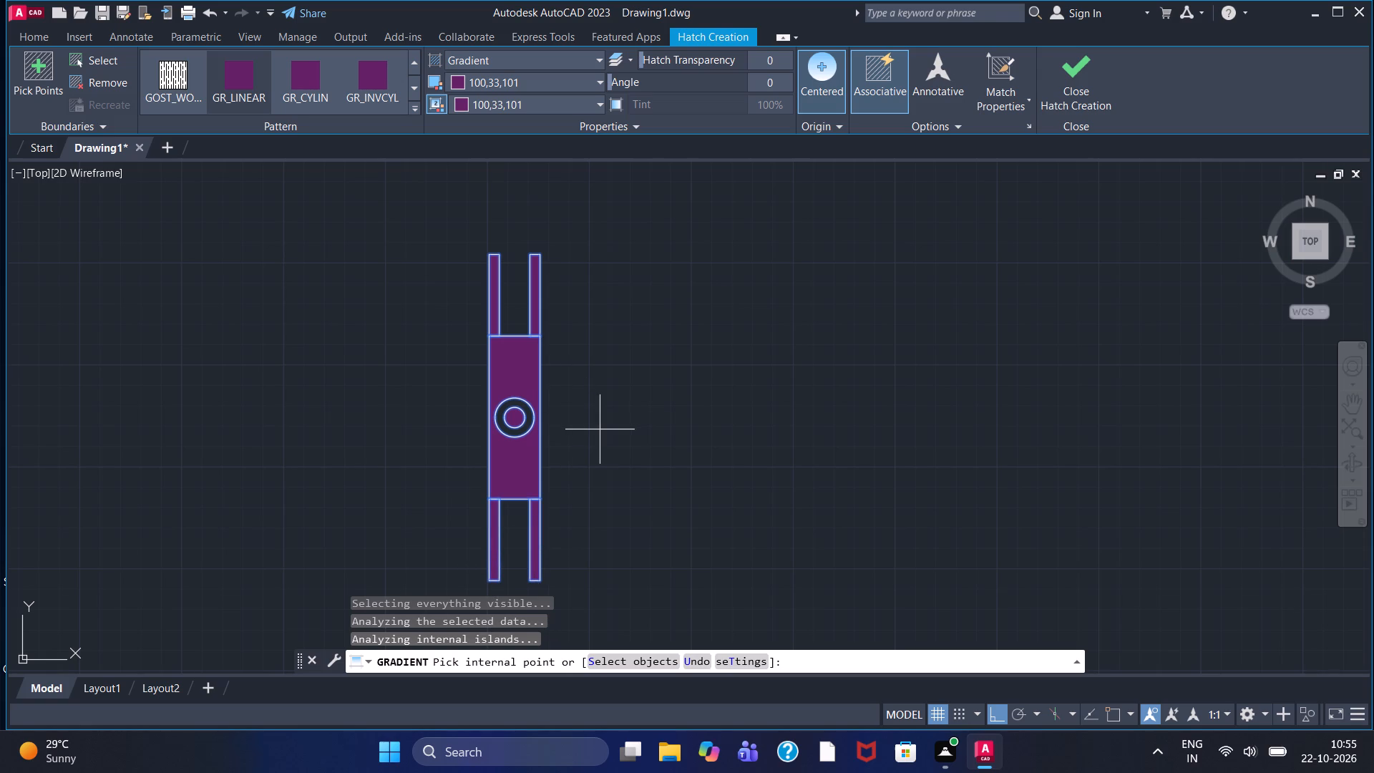
Change both gradient colours of the hatch to 147,39,143.
scroll(506, 422, up, 2)
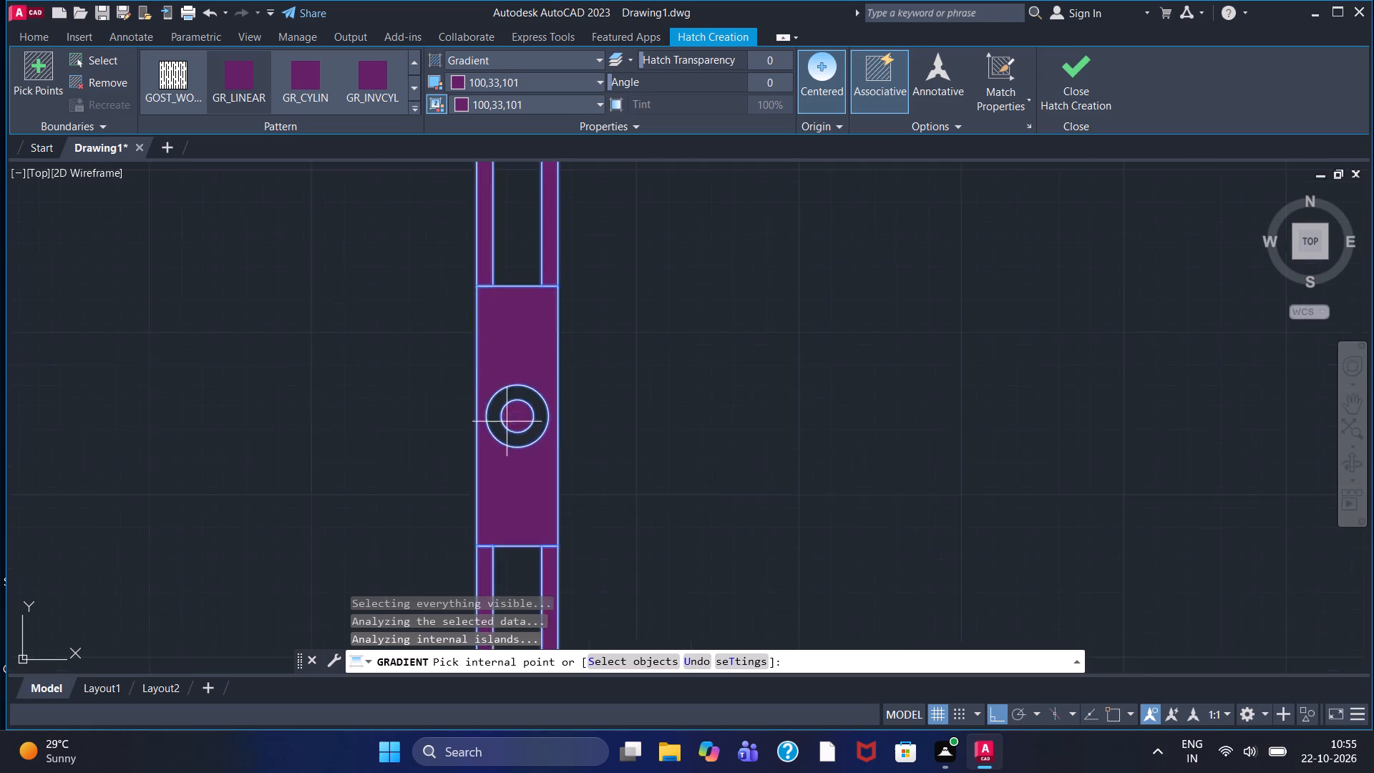
scroll(507, 418, up, 1)
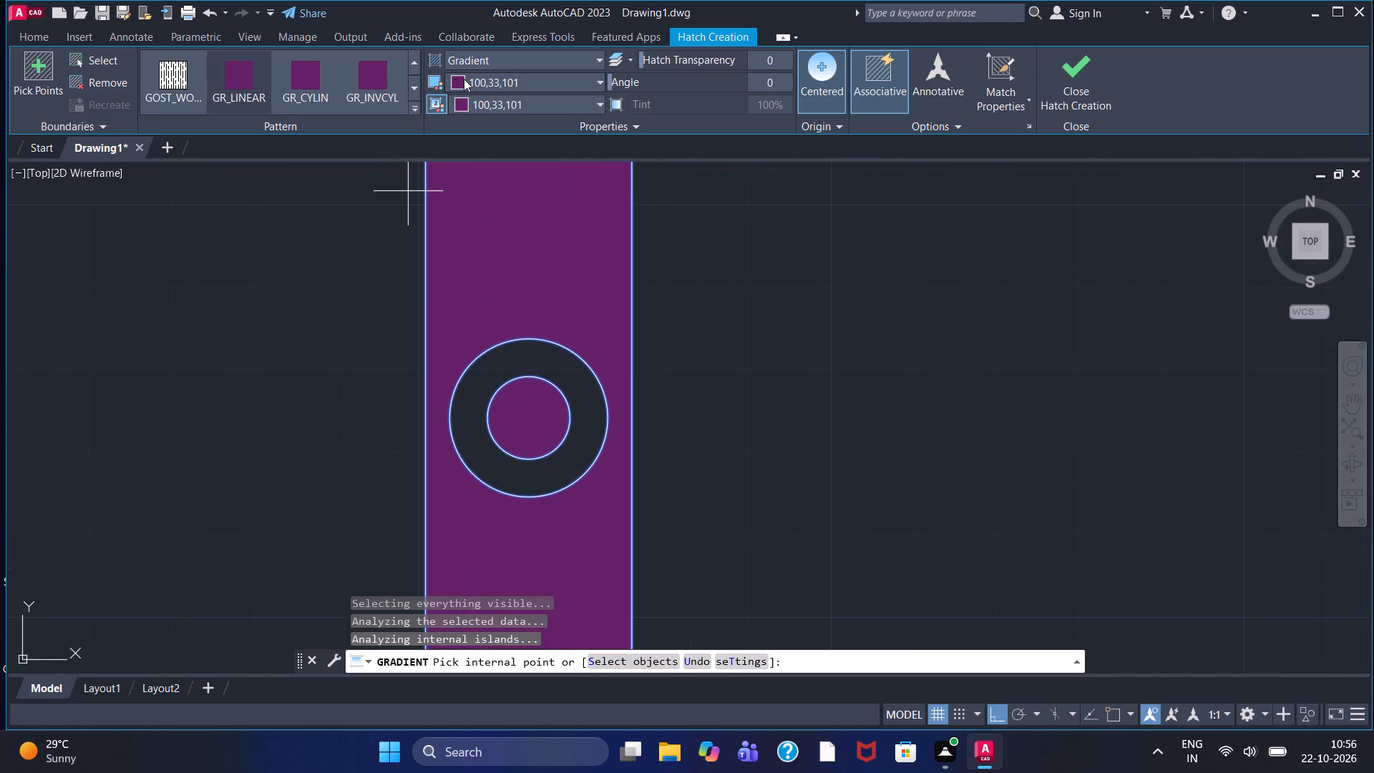
click(454, 79)
click(530, 119)
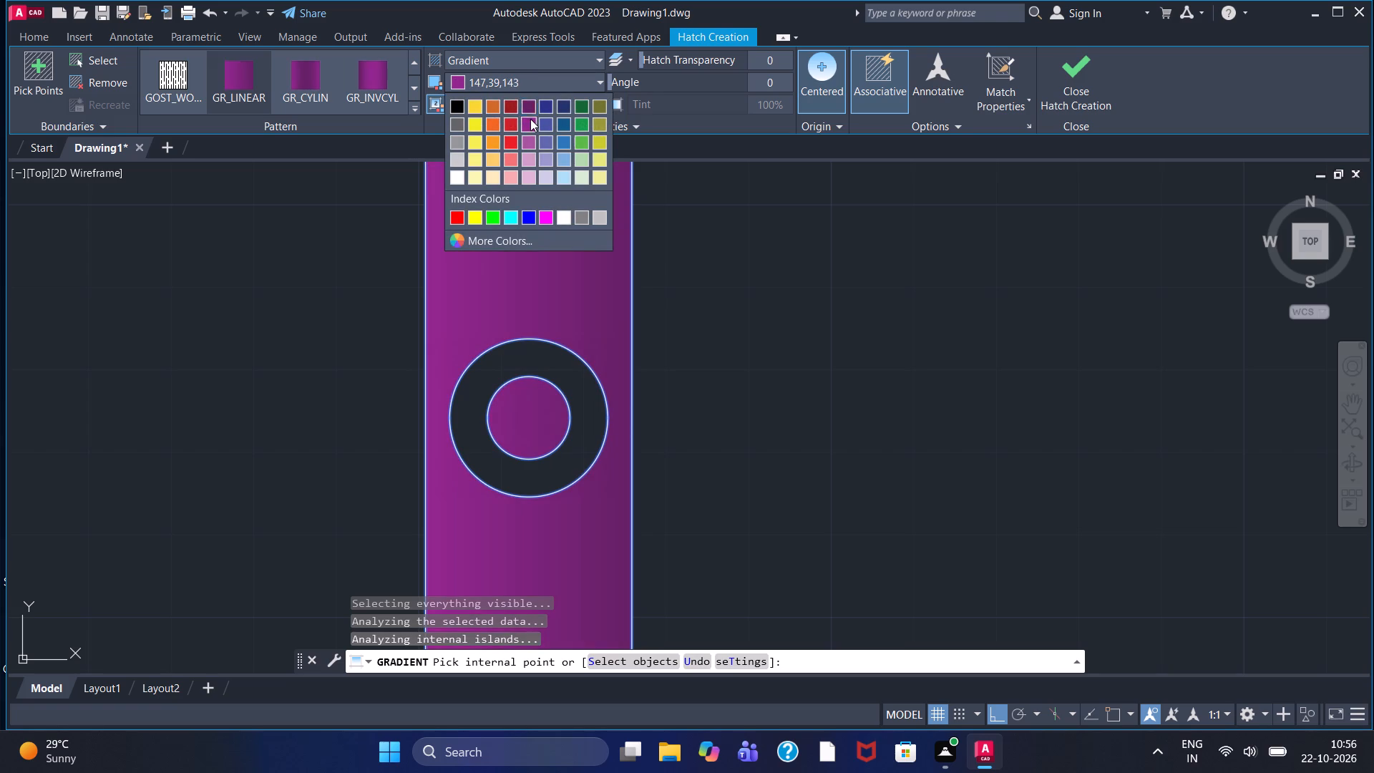
click(461, 102)
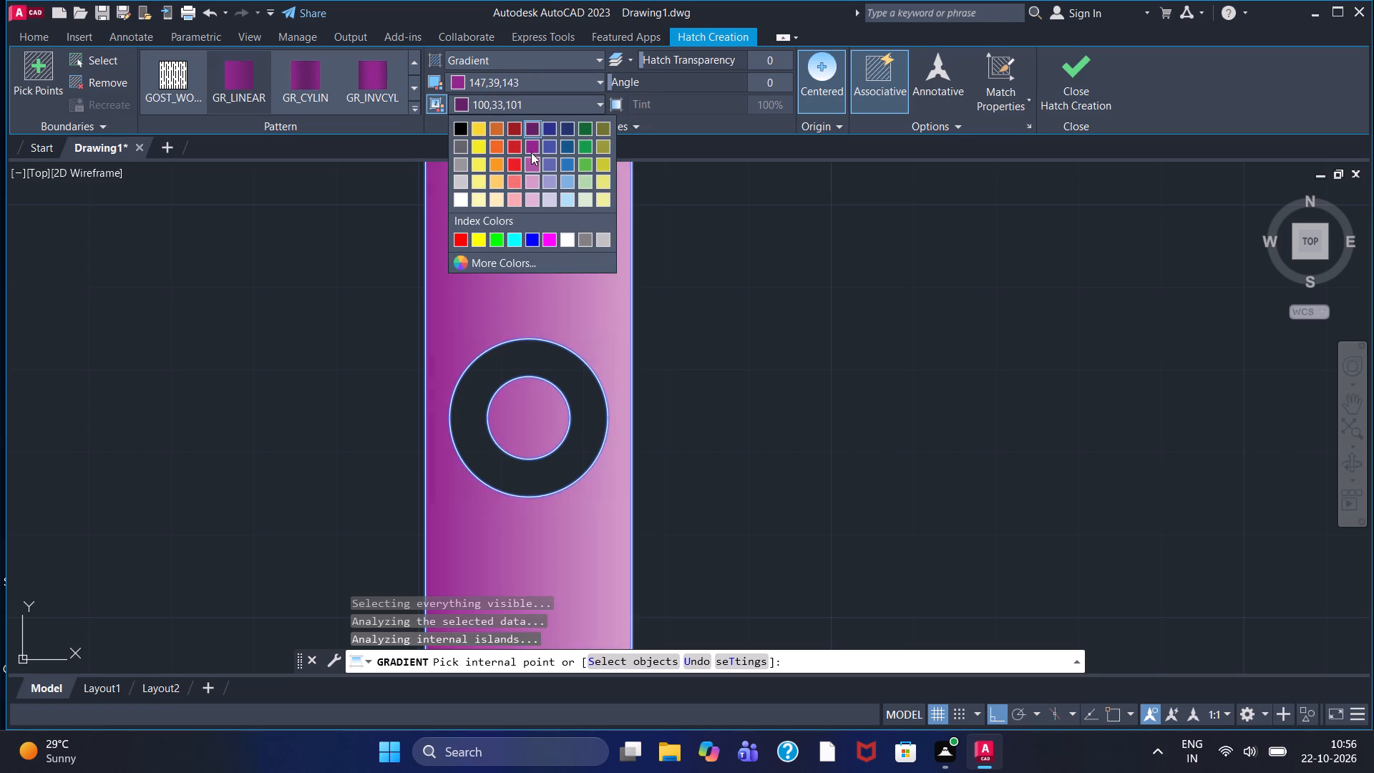
click(531, 150)
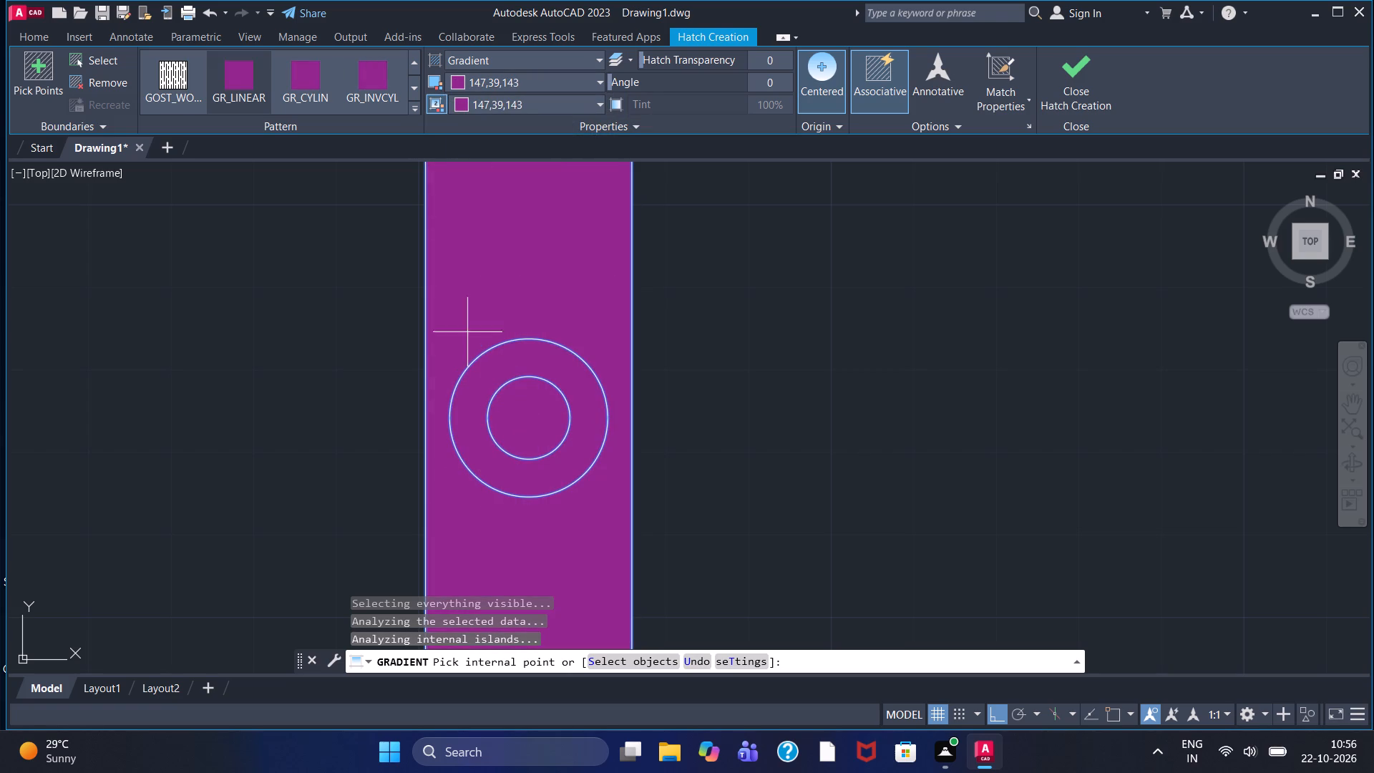
Set both gradient colours of the hatch to 100,33,101.
click(454, 80)
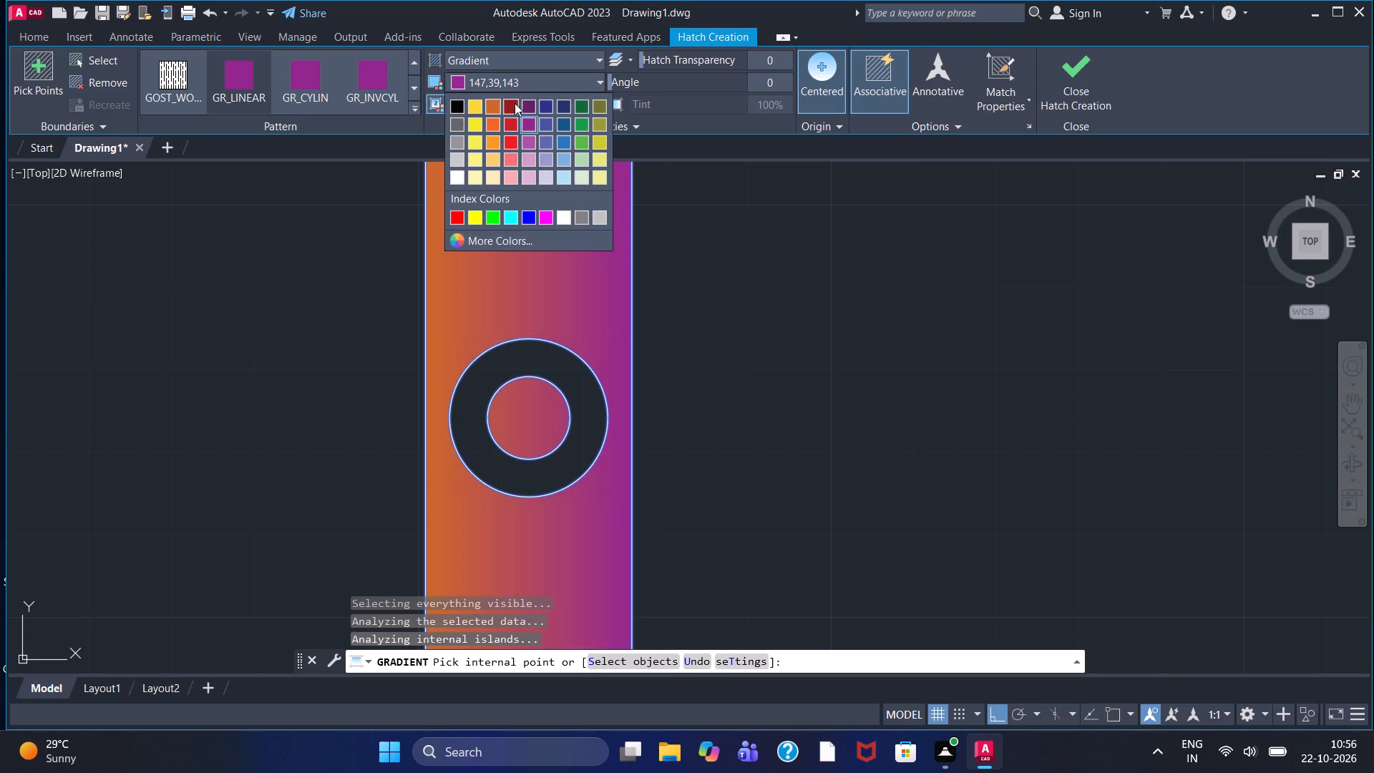
click(527, 105)
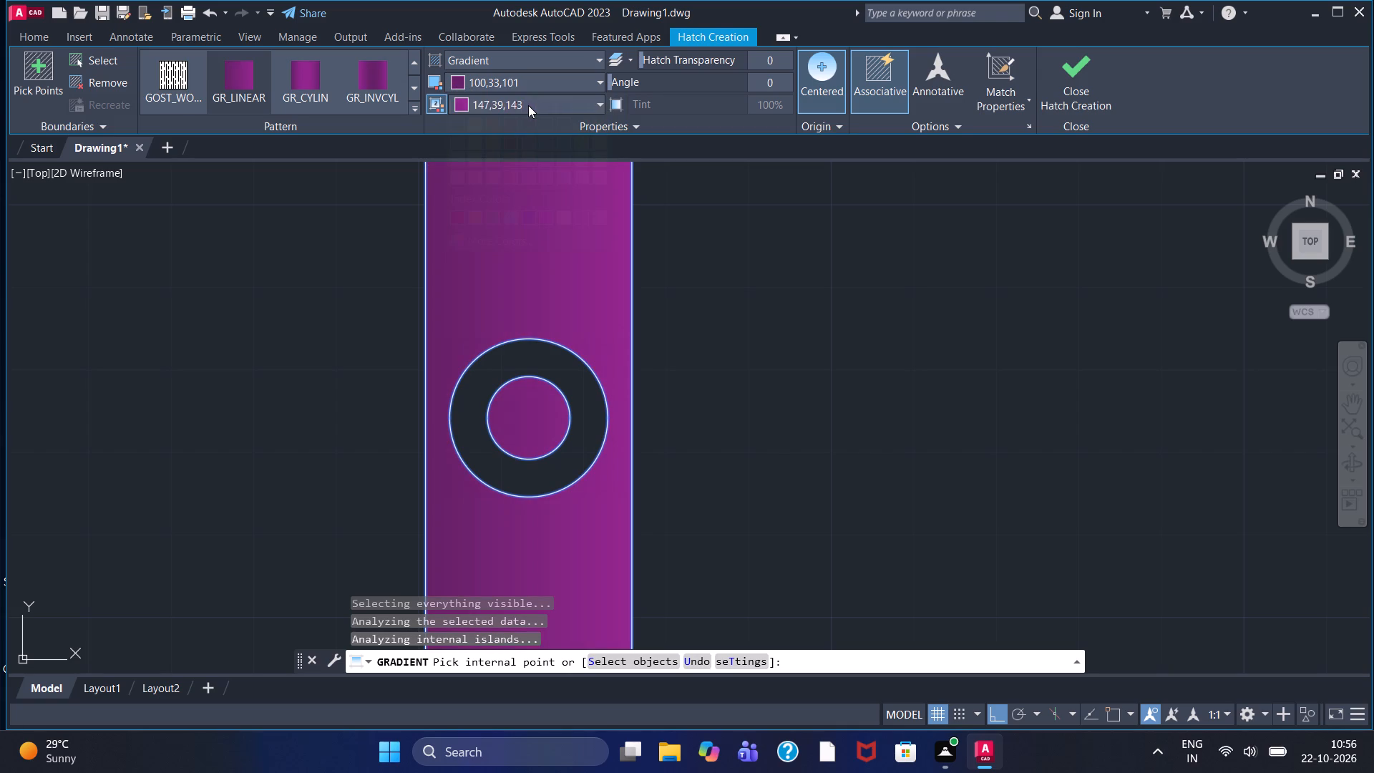
click(461, 99)
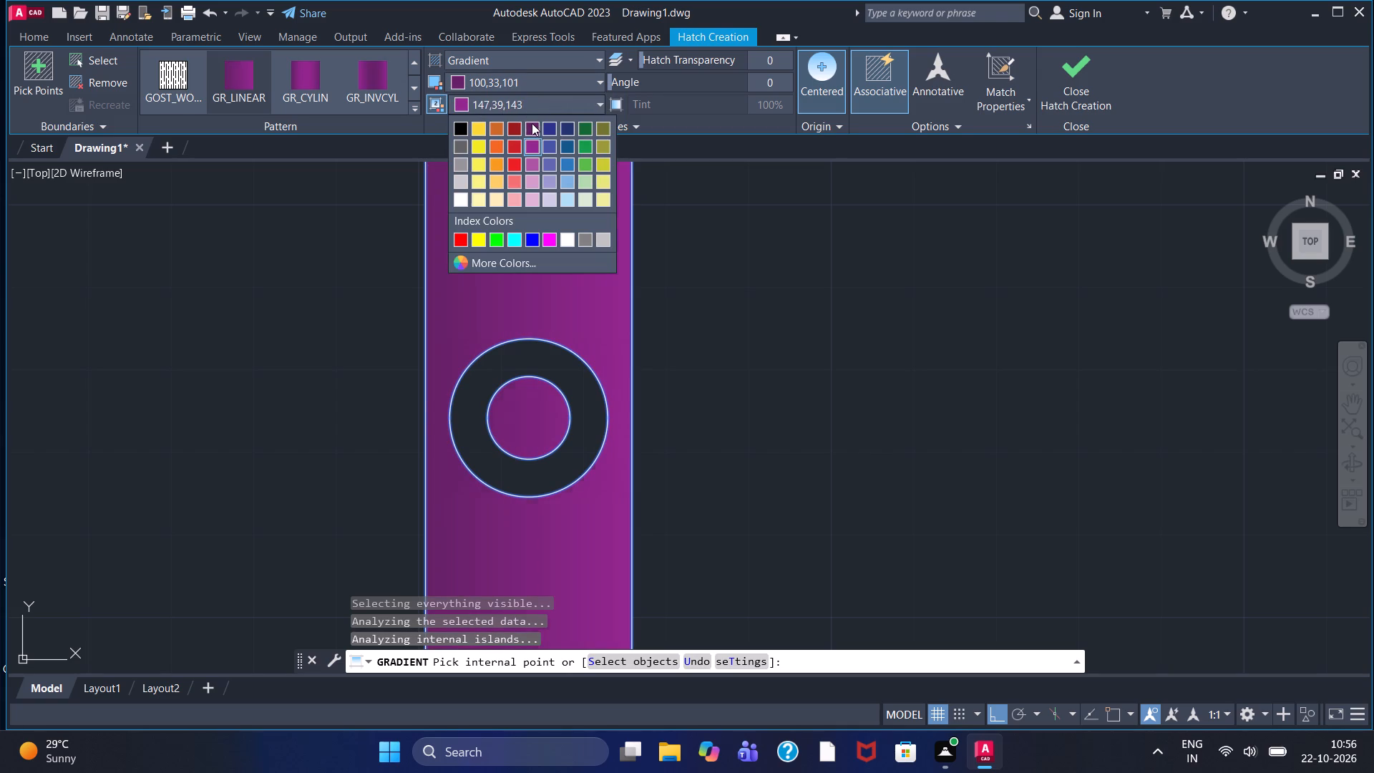
click(532, 125)
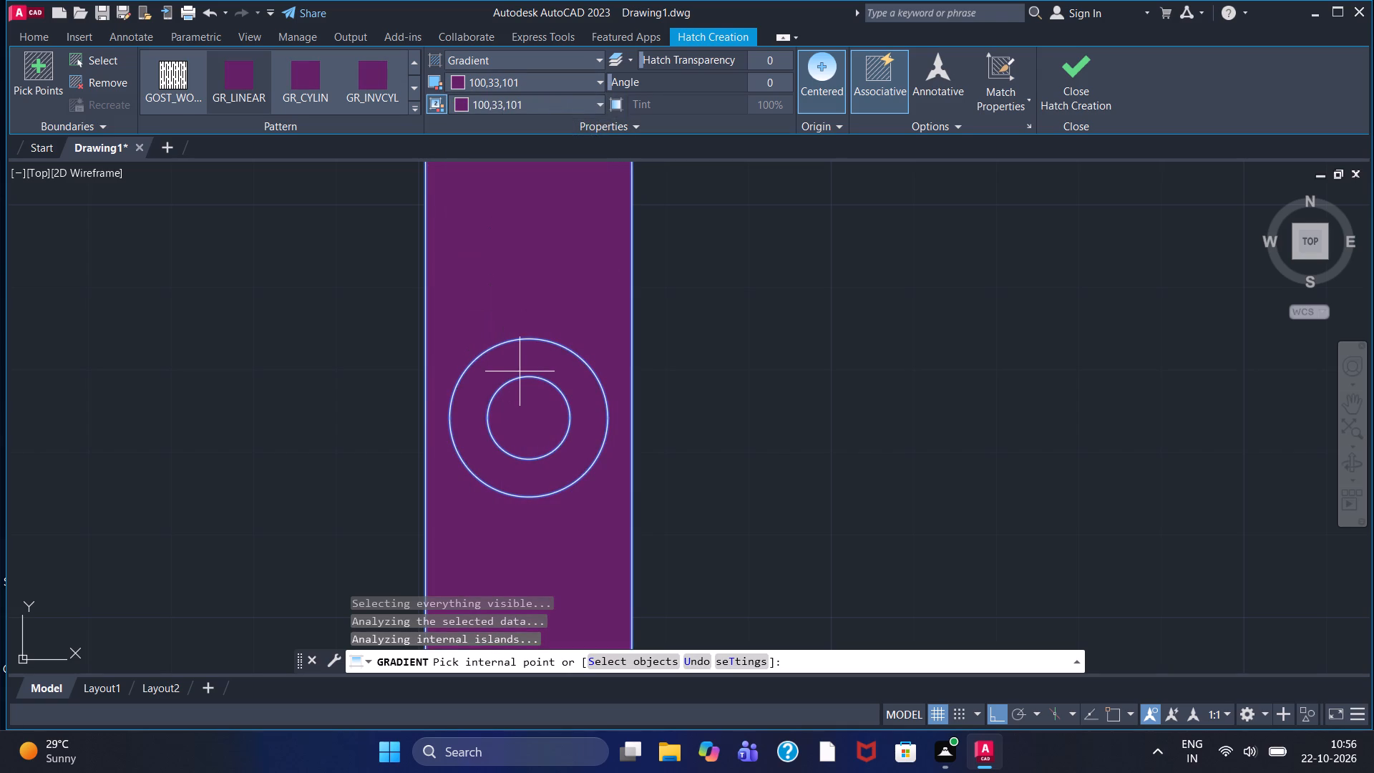
Pick the ring between the two circles and the inner circle as hatch areas, and finish the gradient hatch.
click(521, 370)
scroll(520, 368, down, 3)
scroll(394, 439, up, 1)
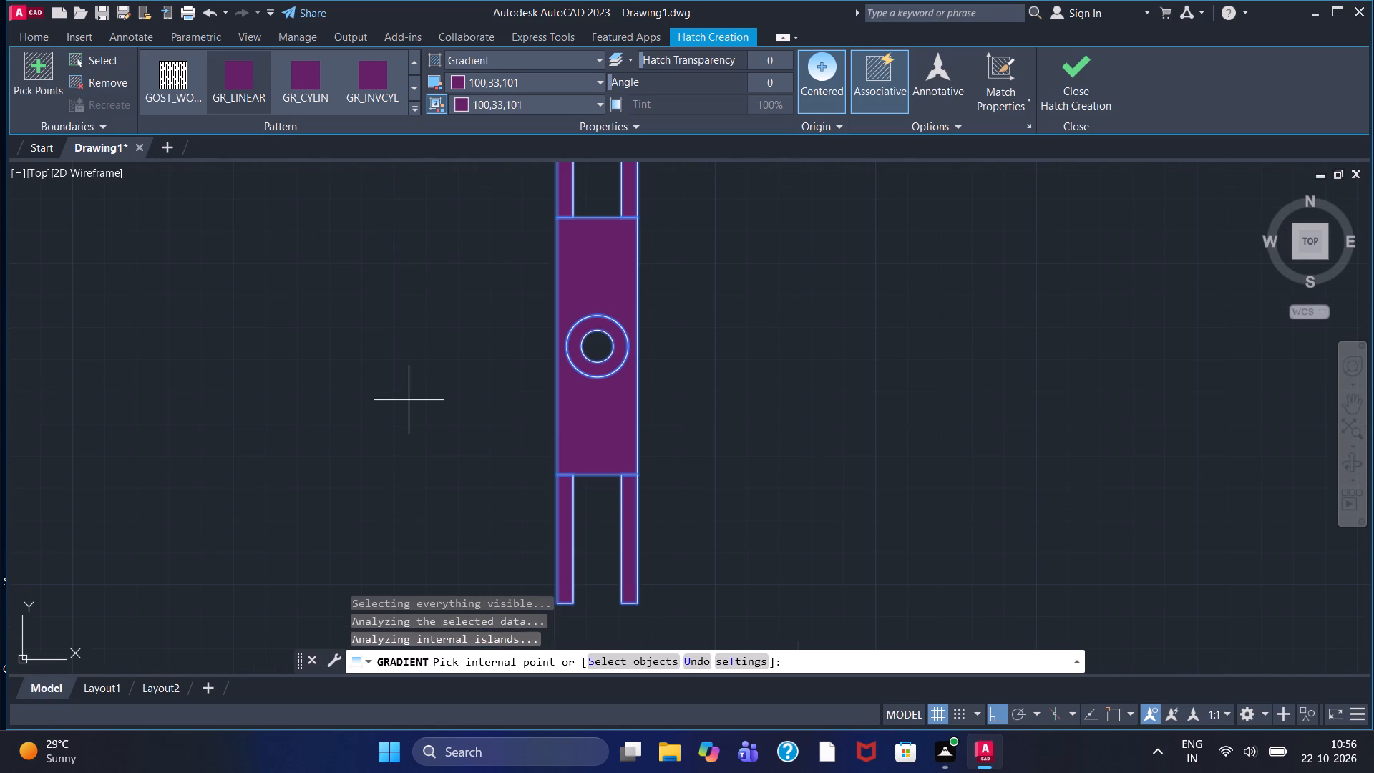
click(597, 340)
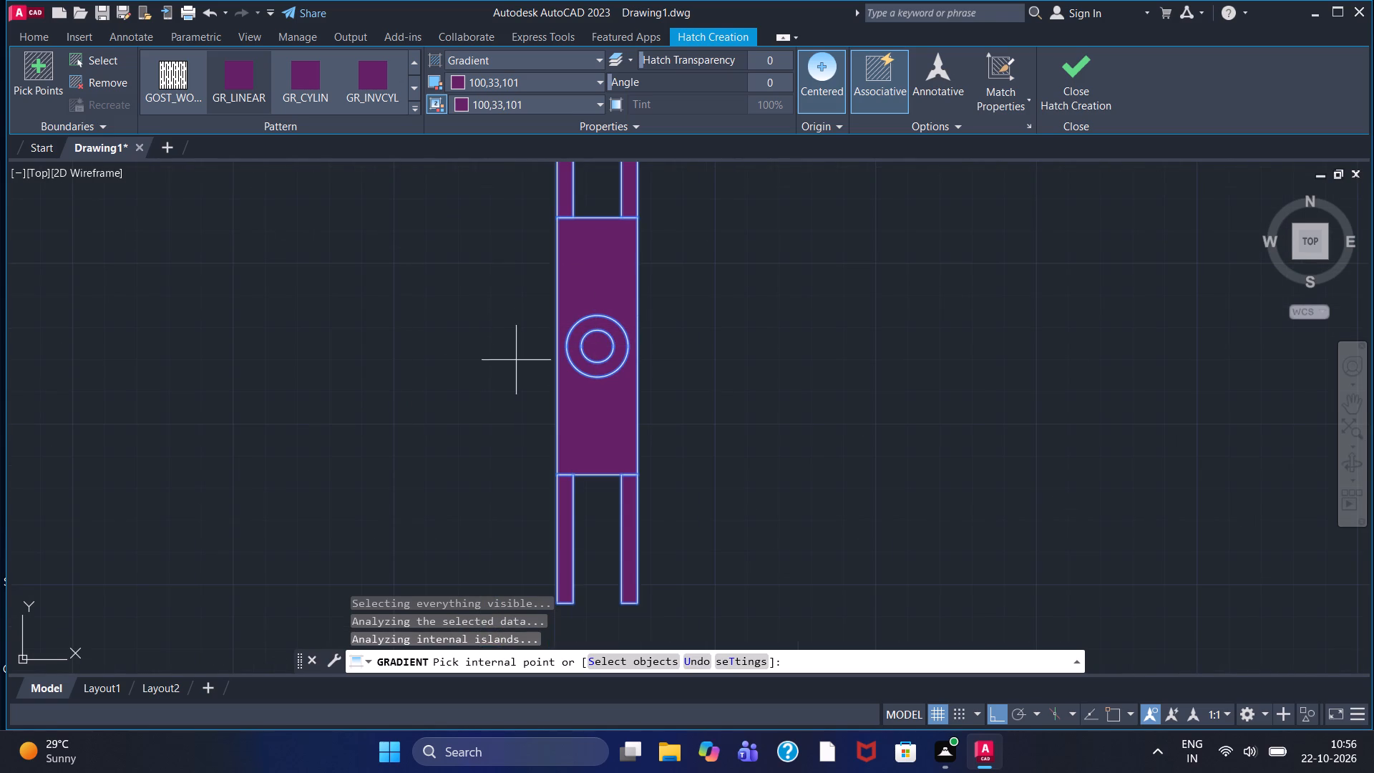
click(1066, 87)
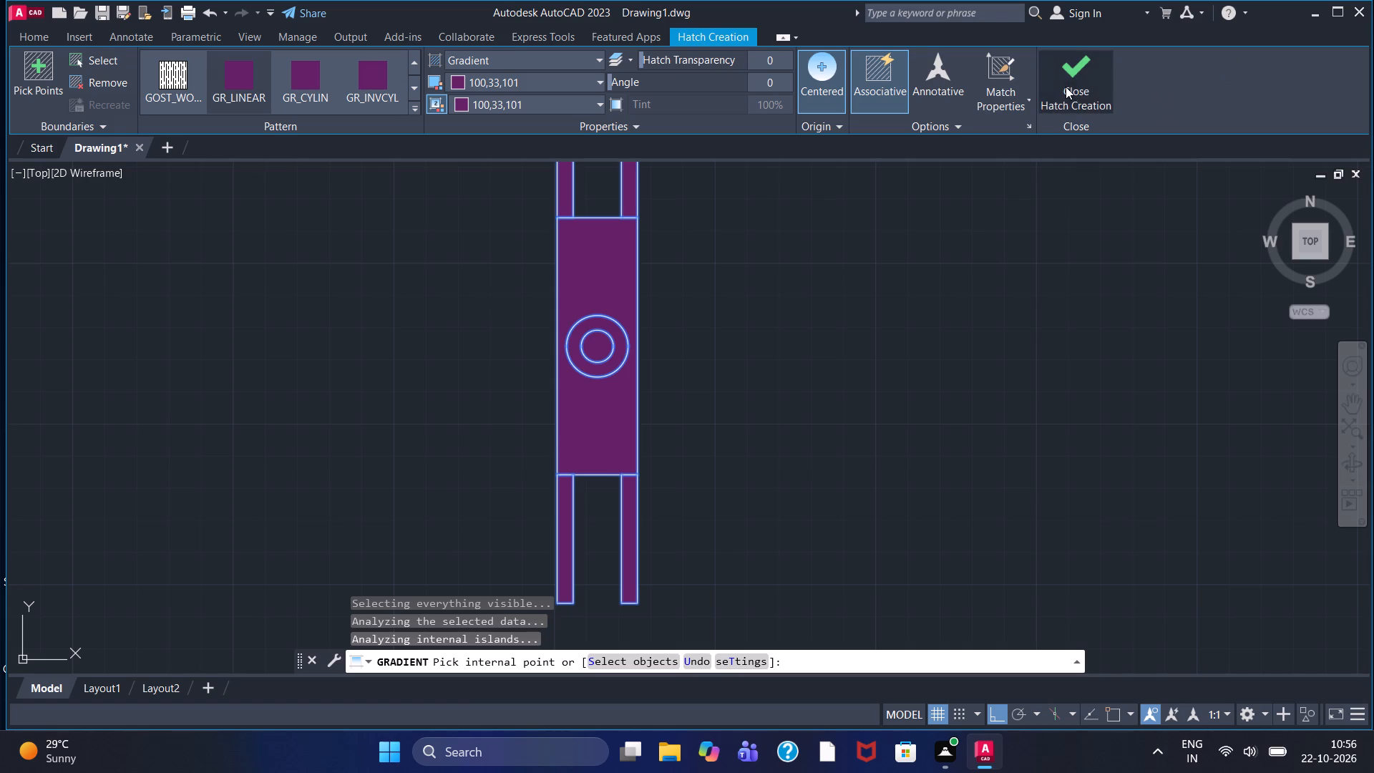
Add a linear dimension for the large rectangle's height, placed outside its left edge.
scroll(494, 143, down, 1)
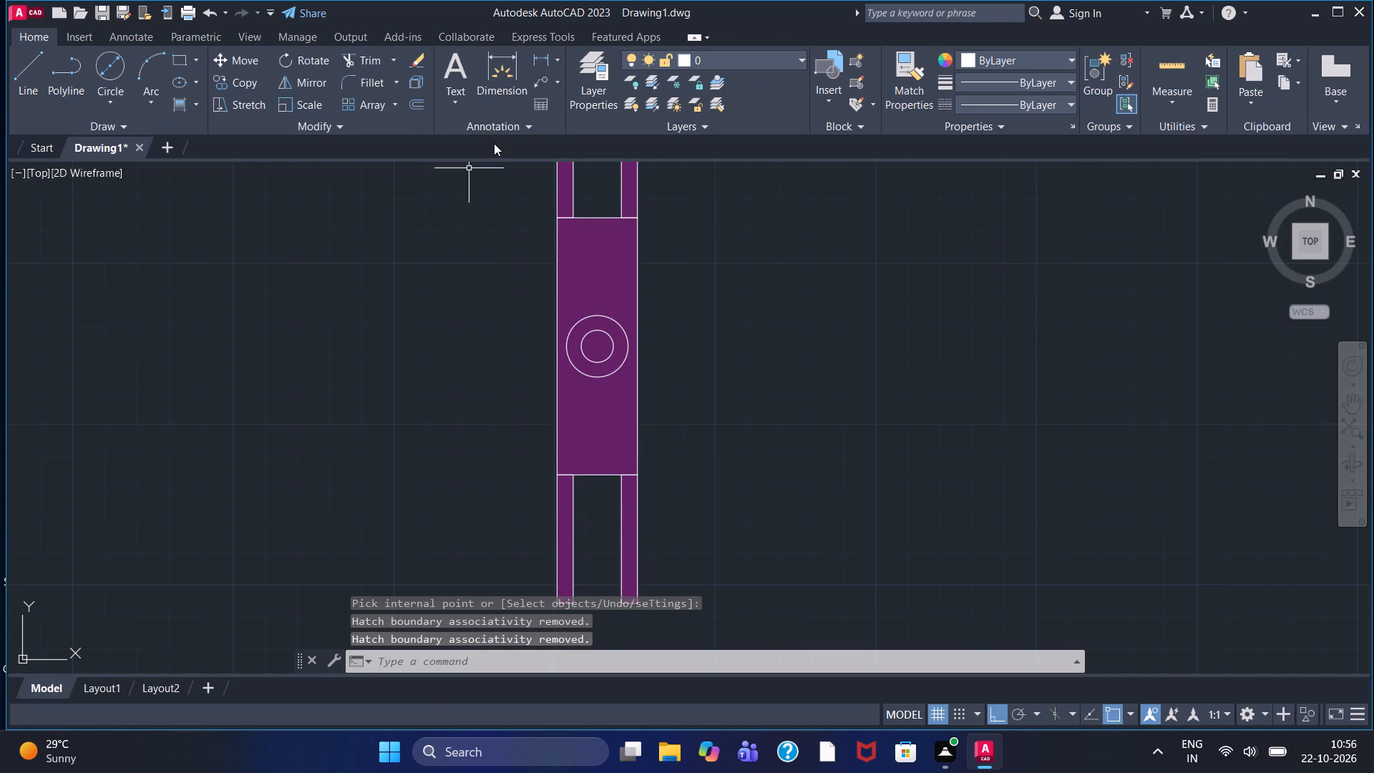
scroll(494, 150, down, 1)
click(540, 59)
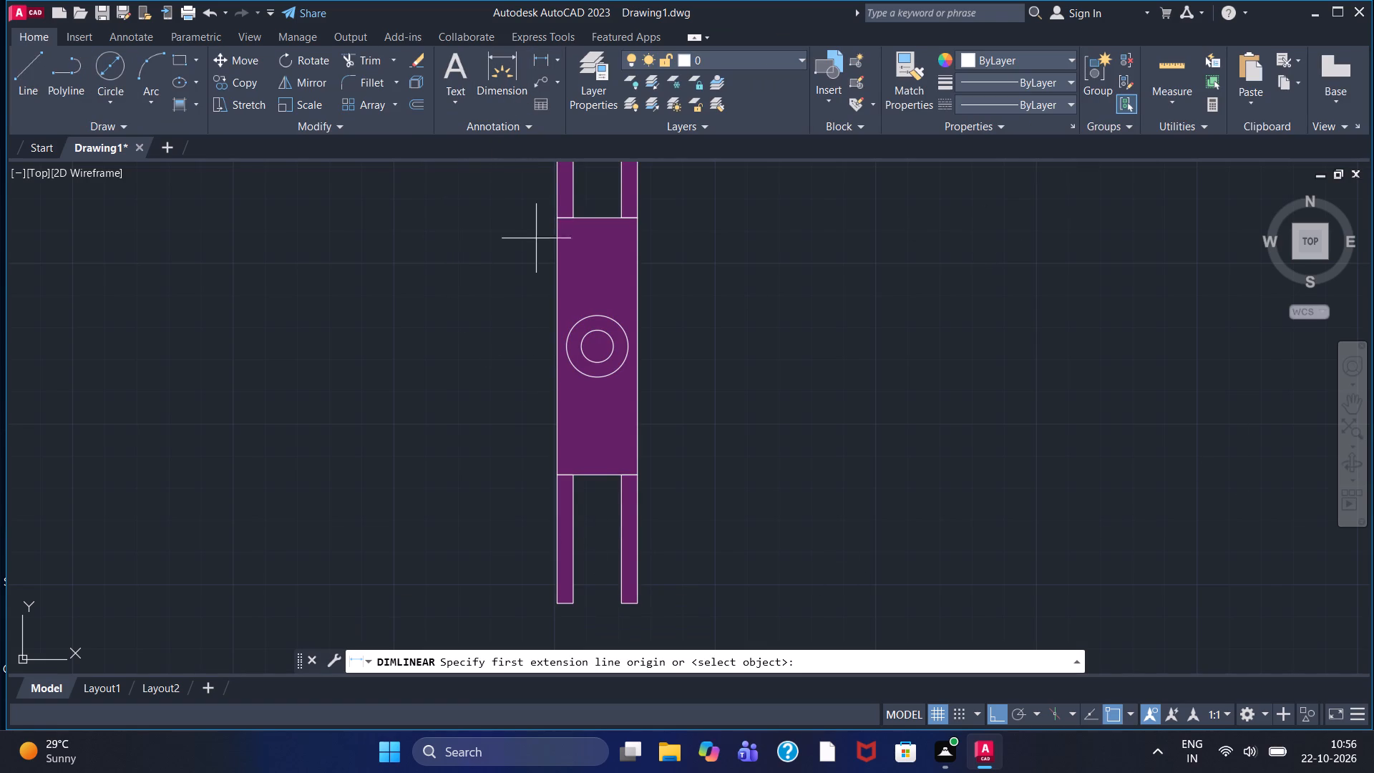
click(557, 220)
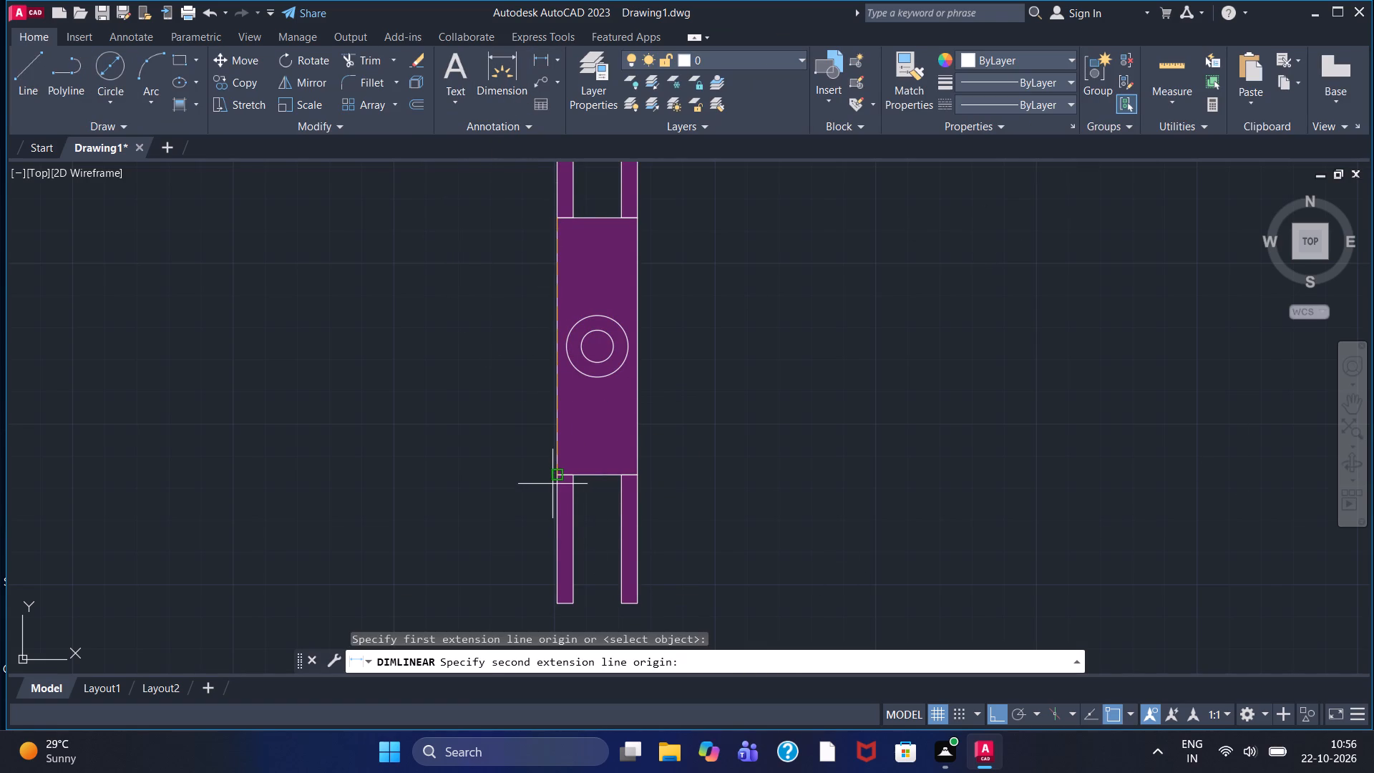
click(556, 474)
click(502, 408)
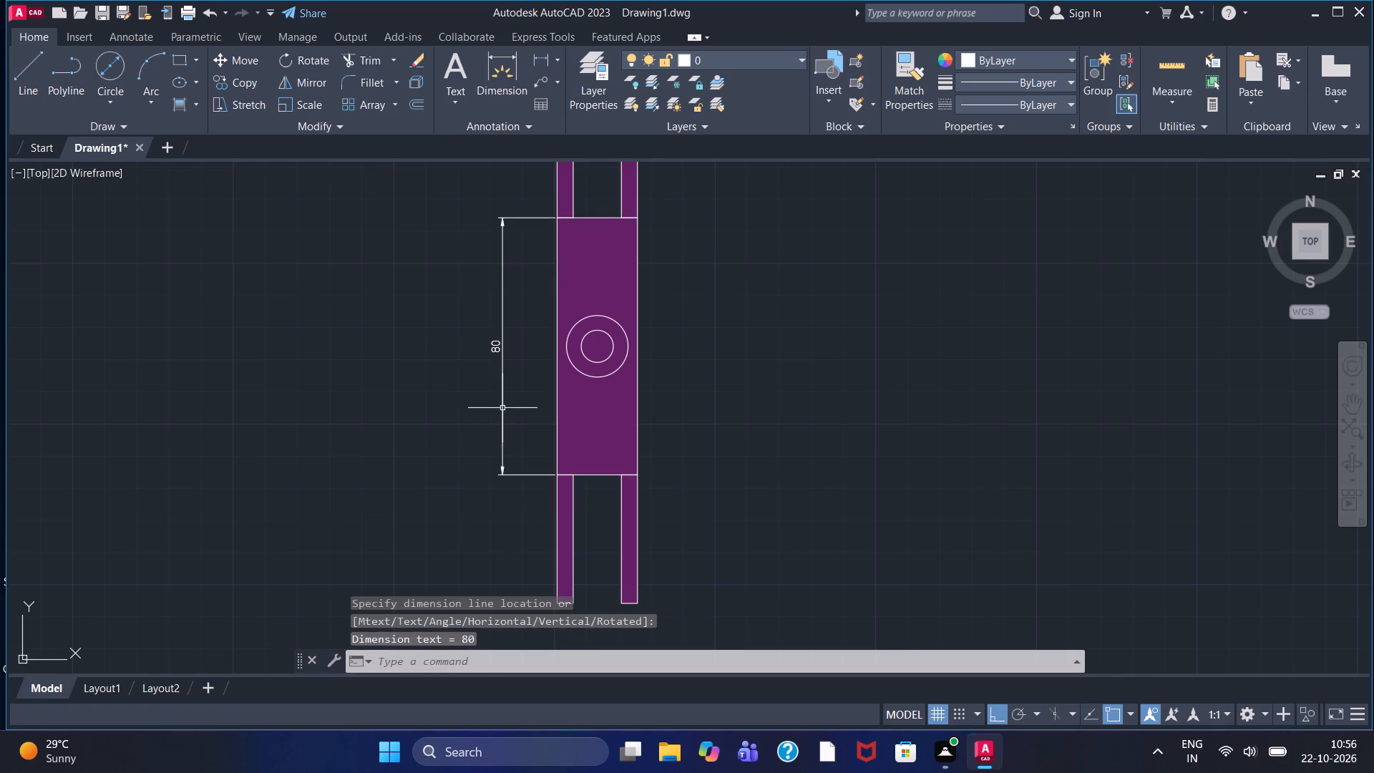
Add linear dimensions for the upper-left corner rectangle's width above it and its height along its left side.
click(536, 64)
middle_drag(538, 215, 539, 215)
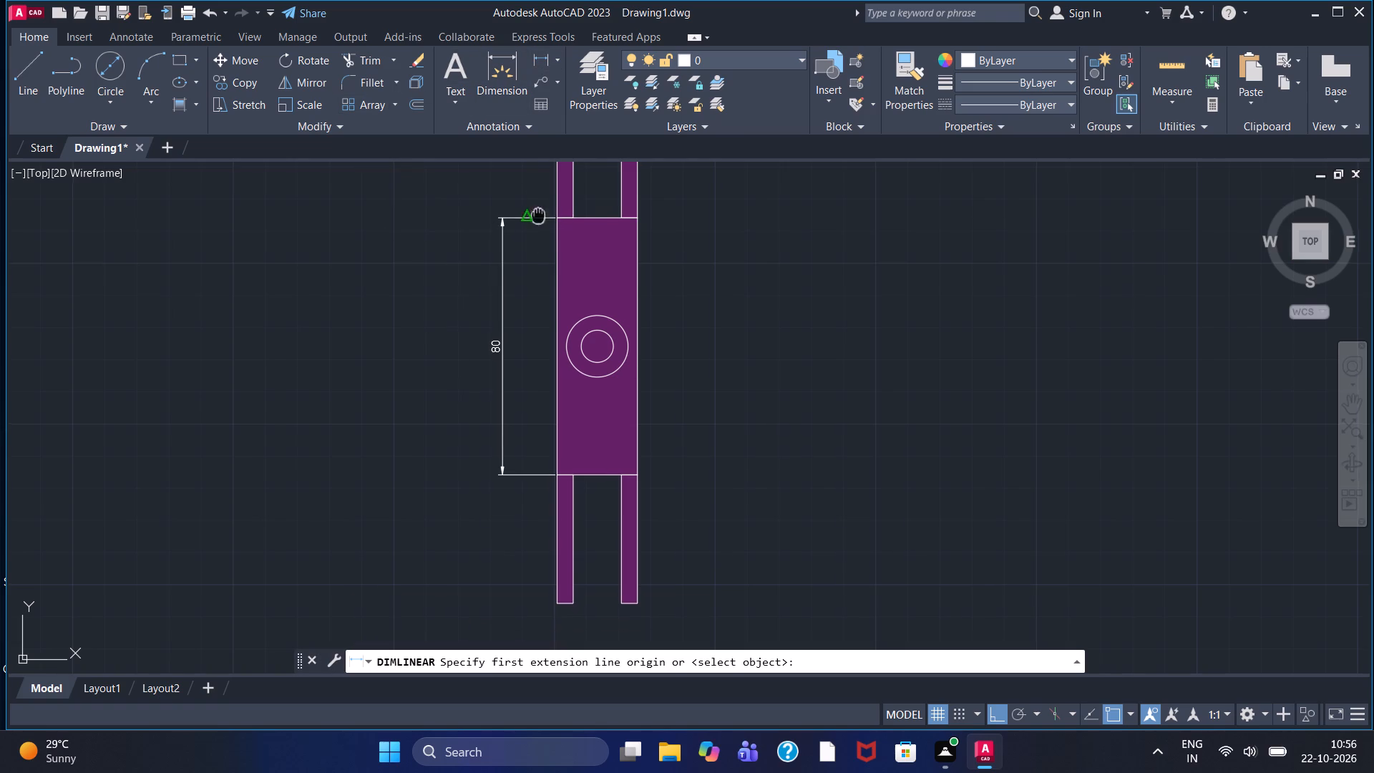
middle_drag(539, 215, 544, 434)
click(557, 311)
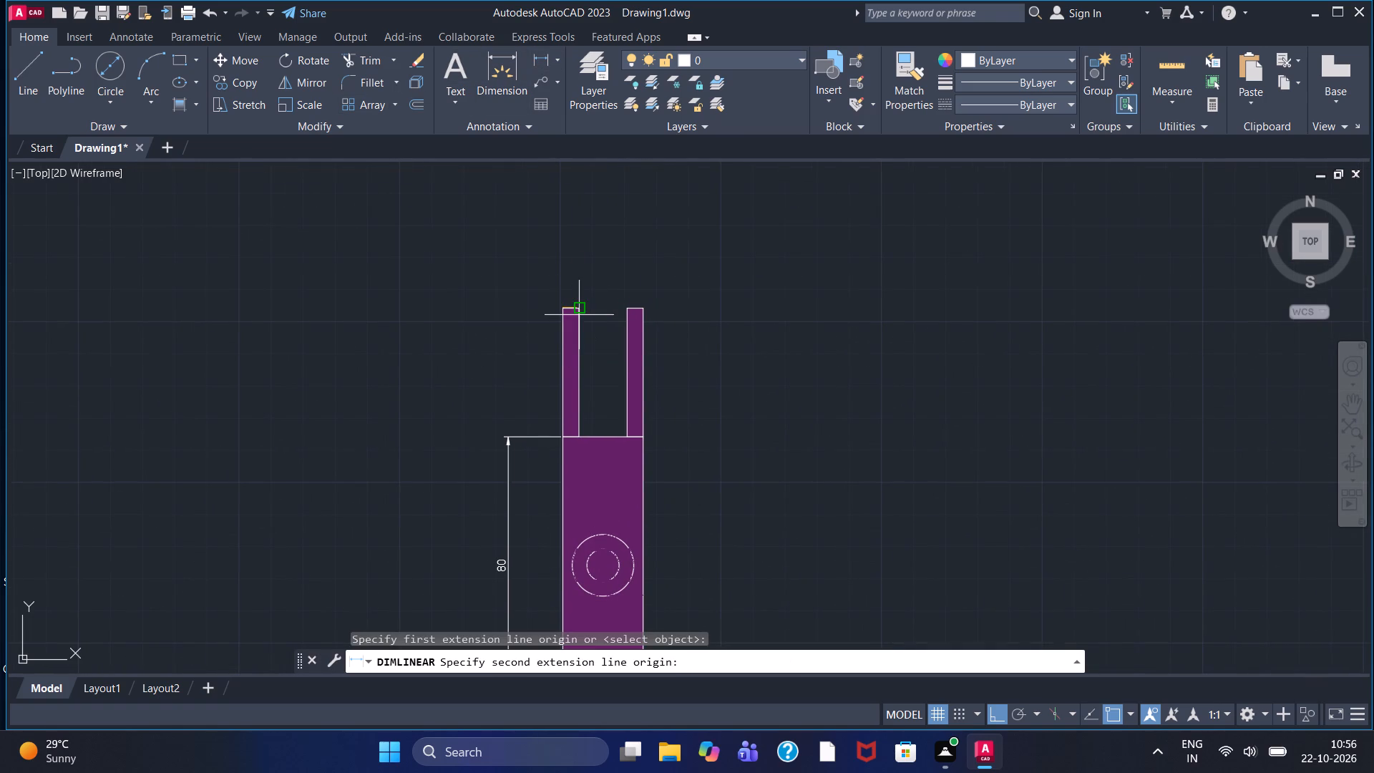
click(578, 311)
click(568, 284)
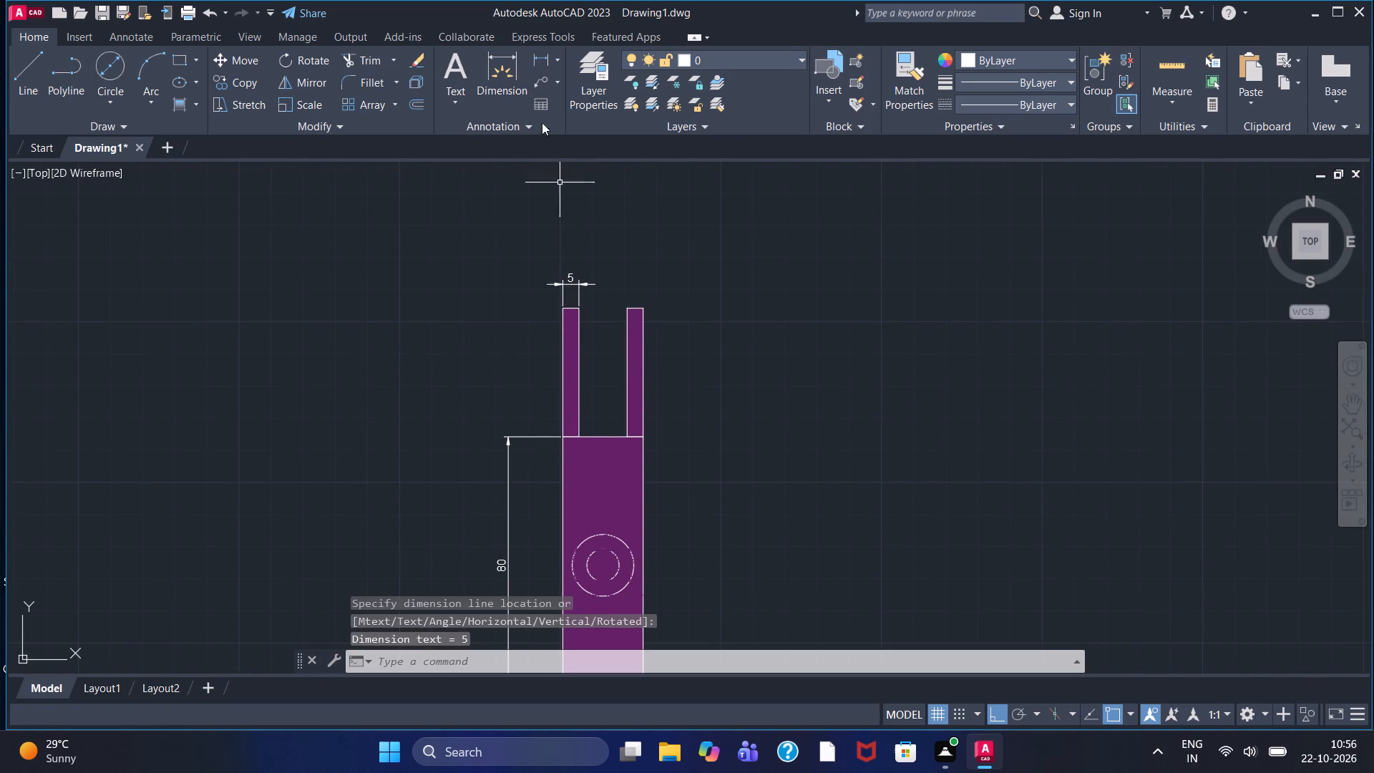
click(544, 63)
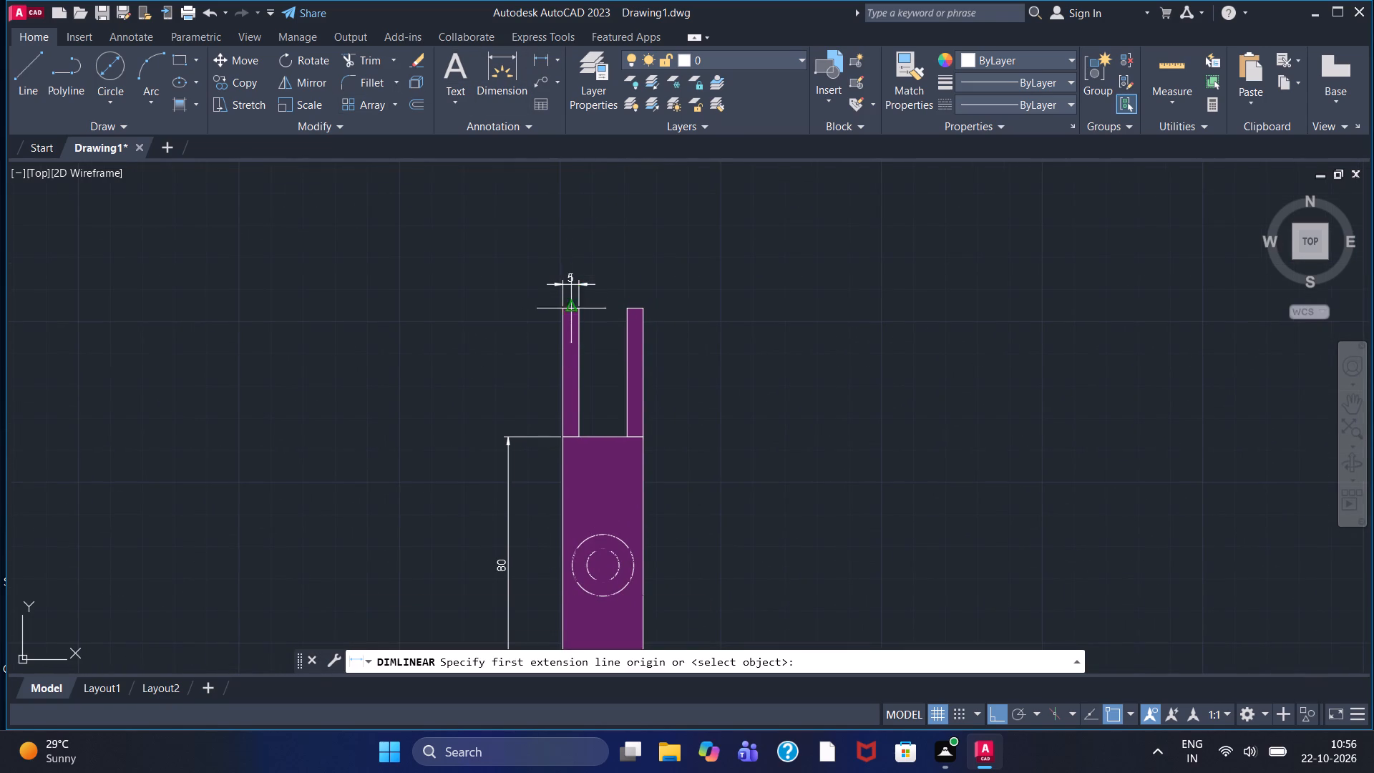
click(564, 313)
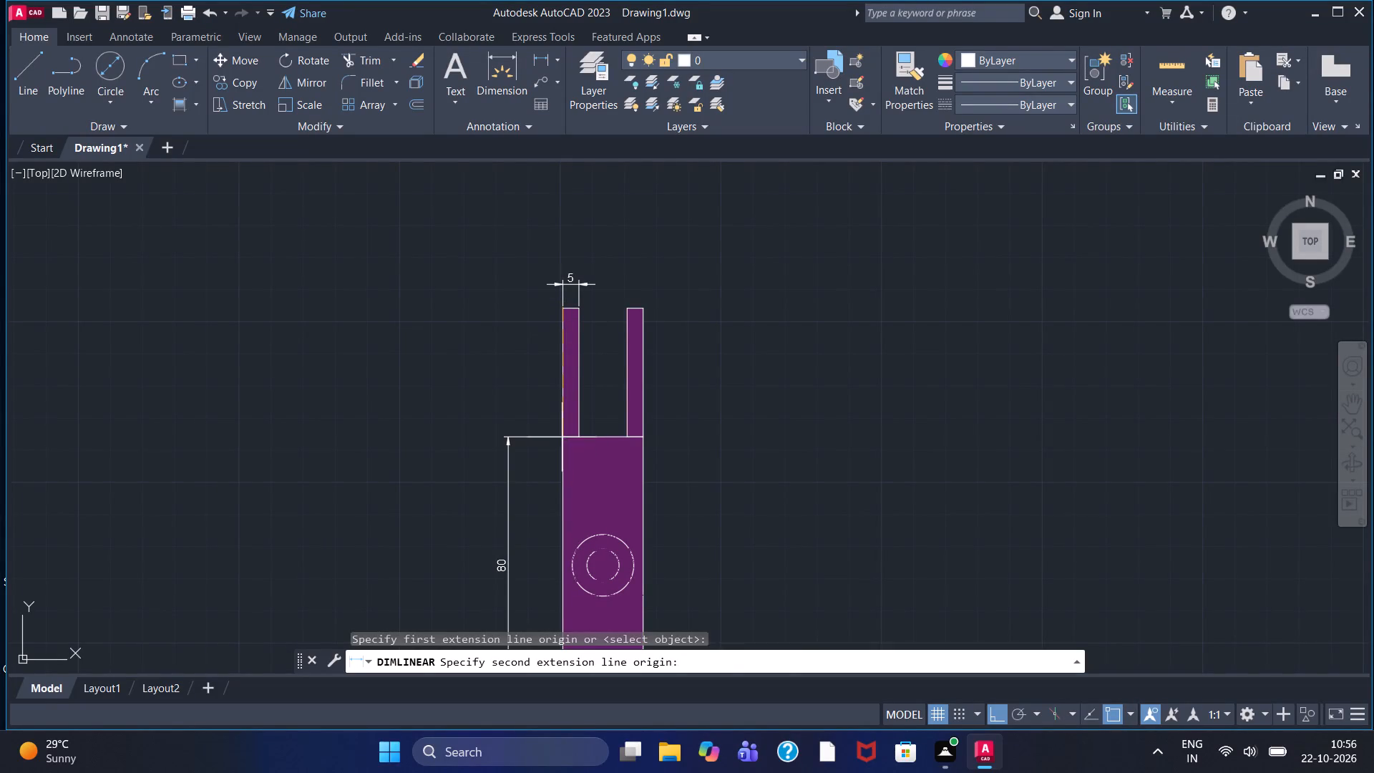
click(565, 436)
click(529, 410)
Add diameter dimensions to the inner and outer concentric circles, with the text placed on their upper-left side.
scroll(529, 410, down, 1)
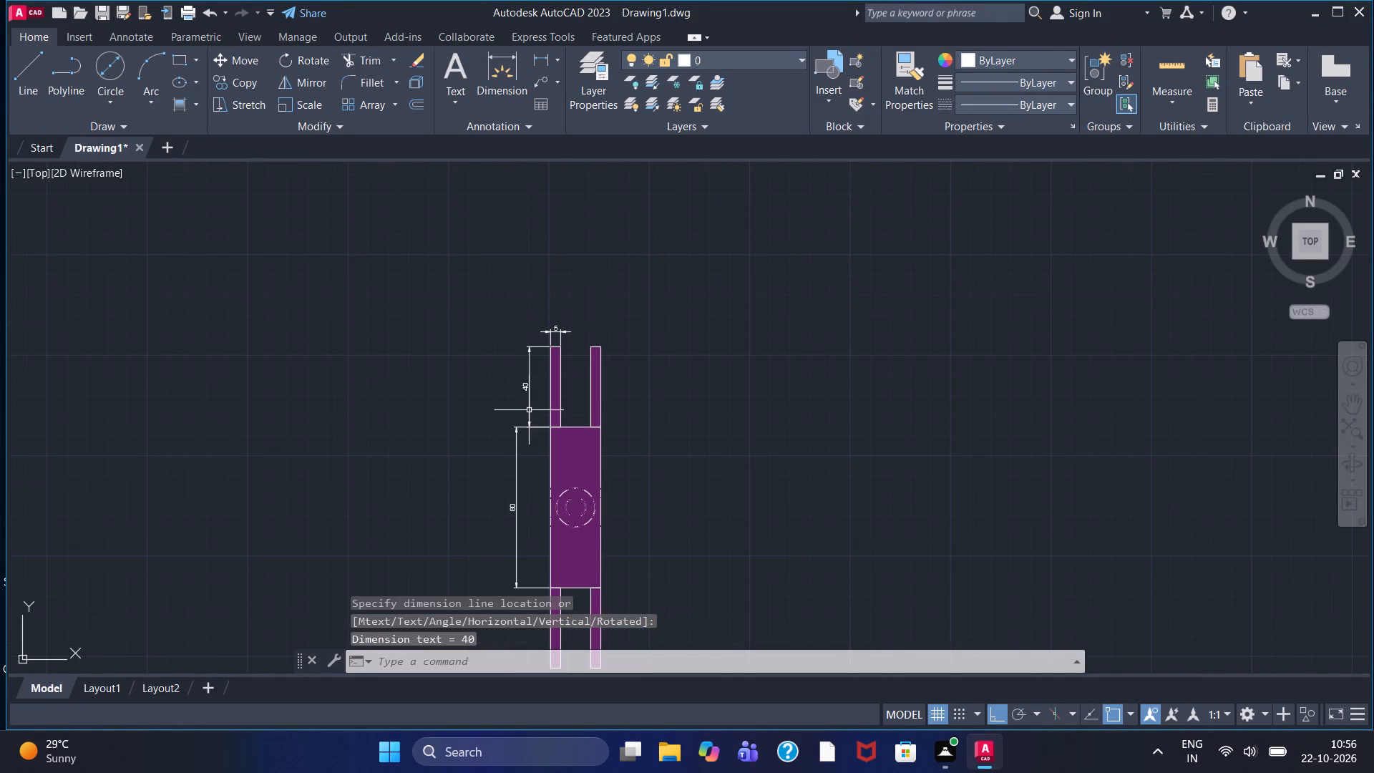
middle_drag(523, 414, 464, 300)
scroll(535, 339, up, 2)
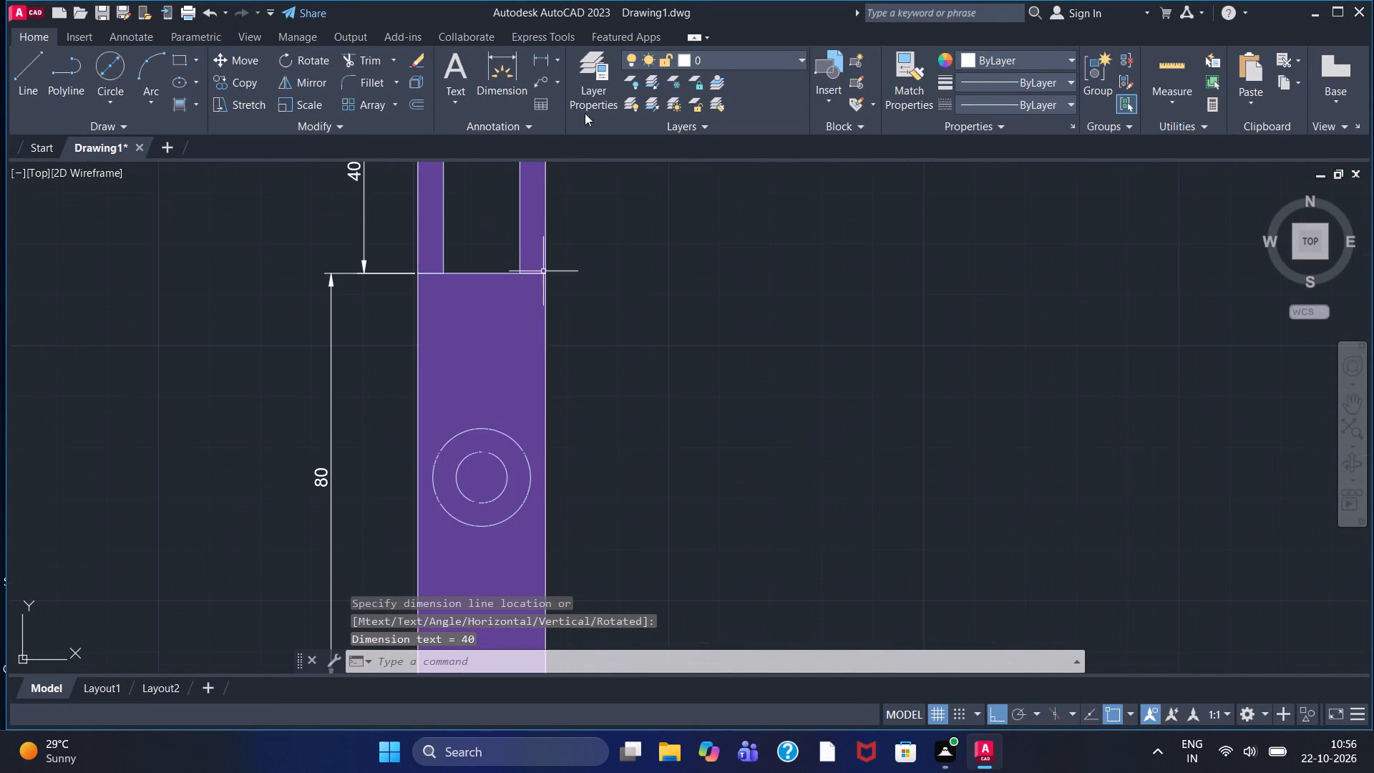
click(562, 61)
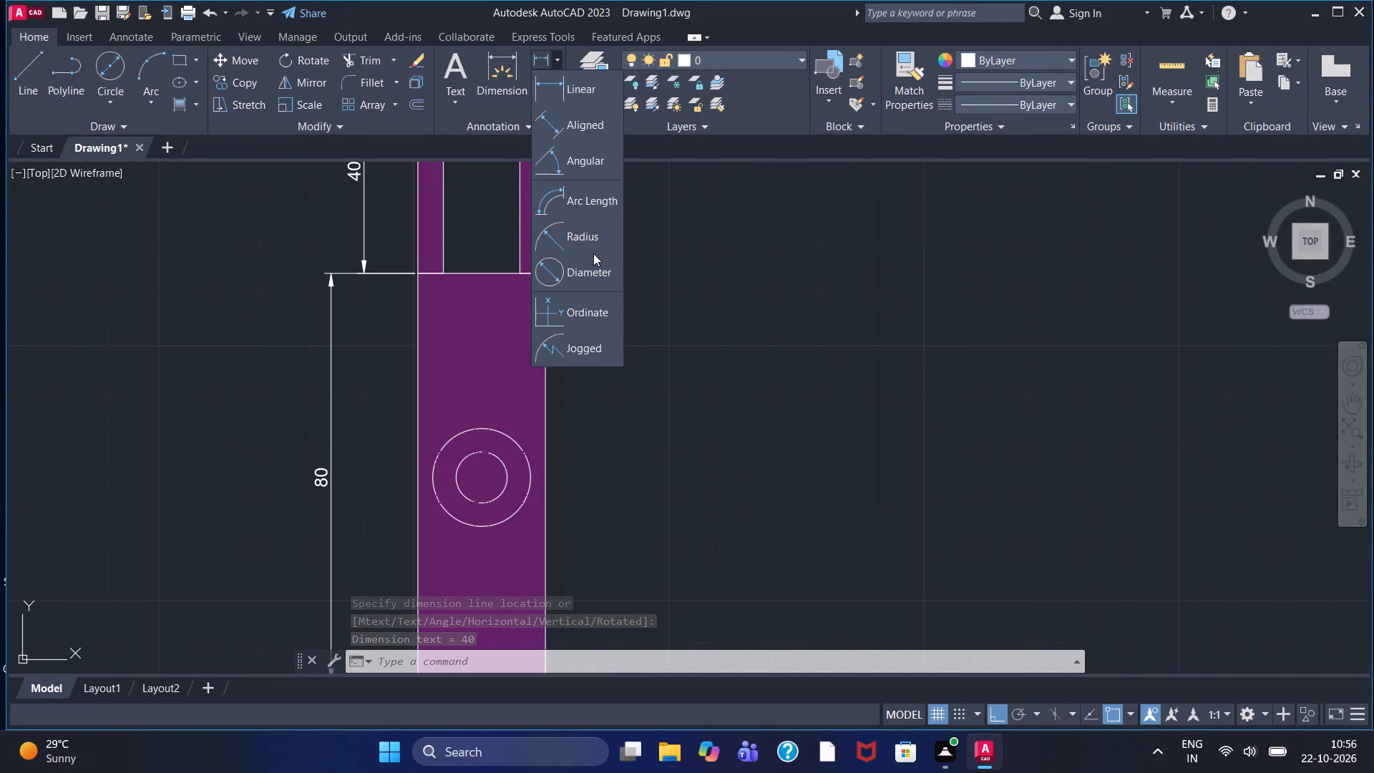
click(590, 266)
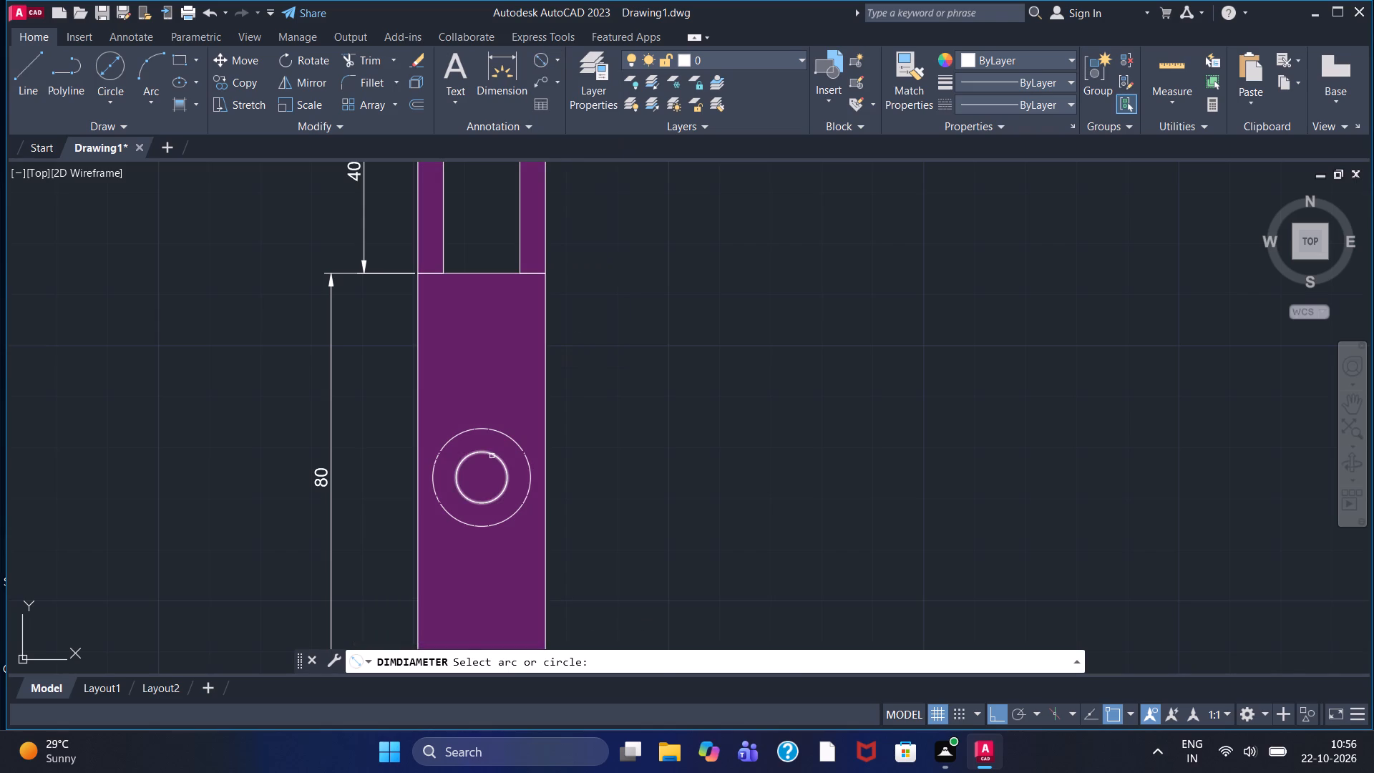
click(492, 456)
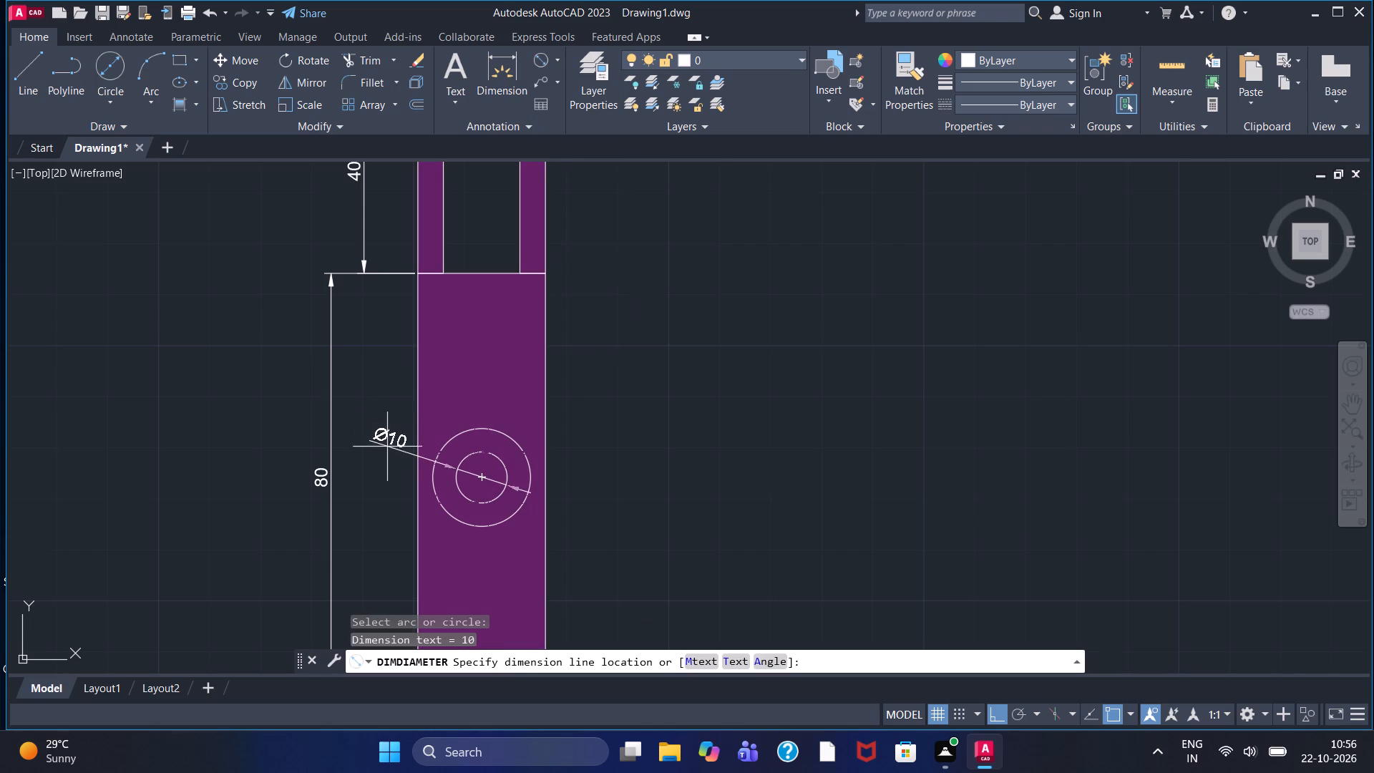
click(390, 449)
click(533, 60)
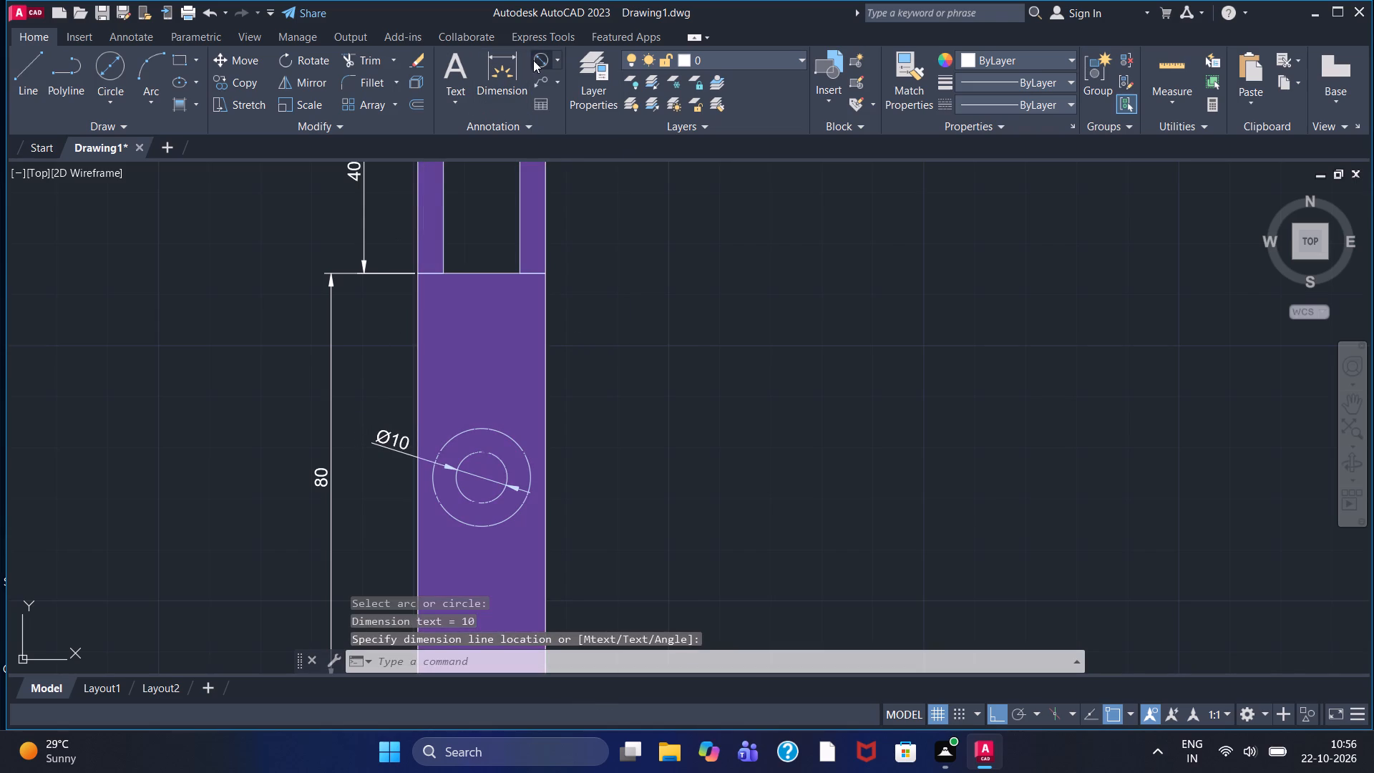
click(477, 429)
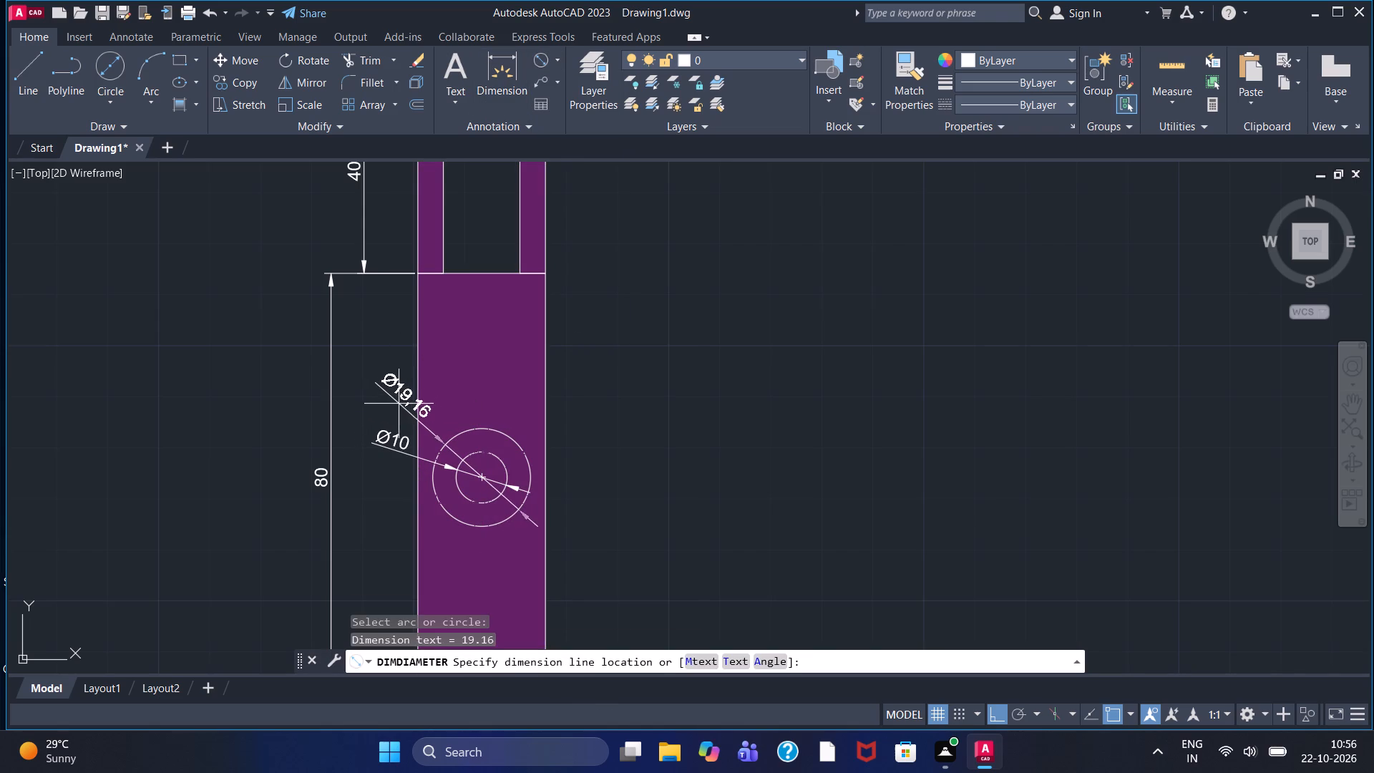
click(382, 395)
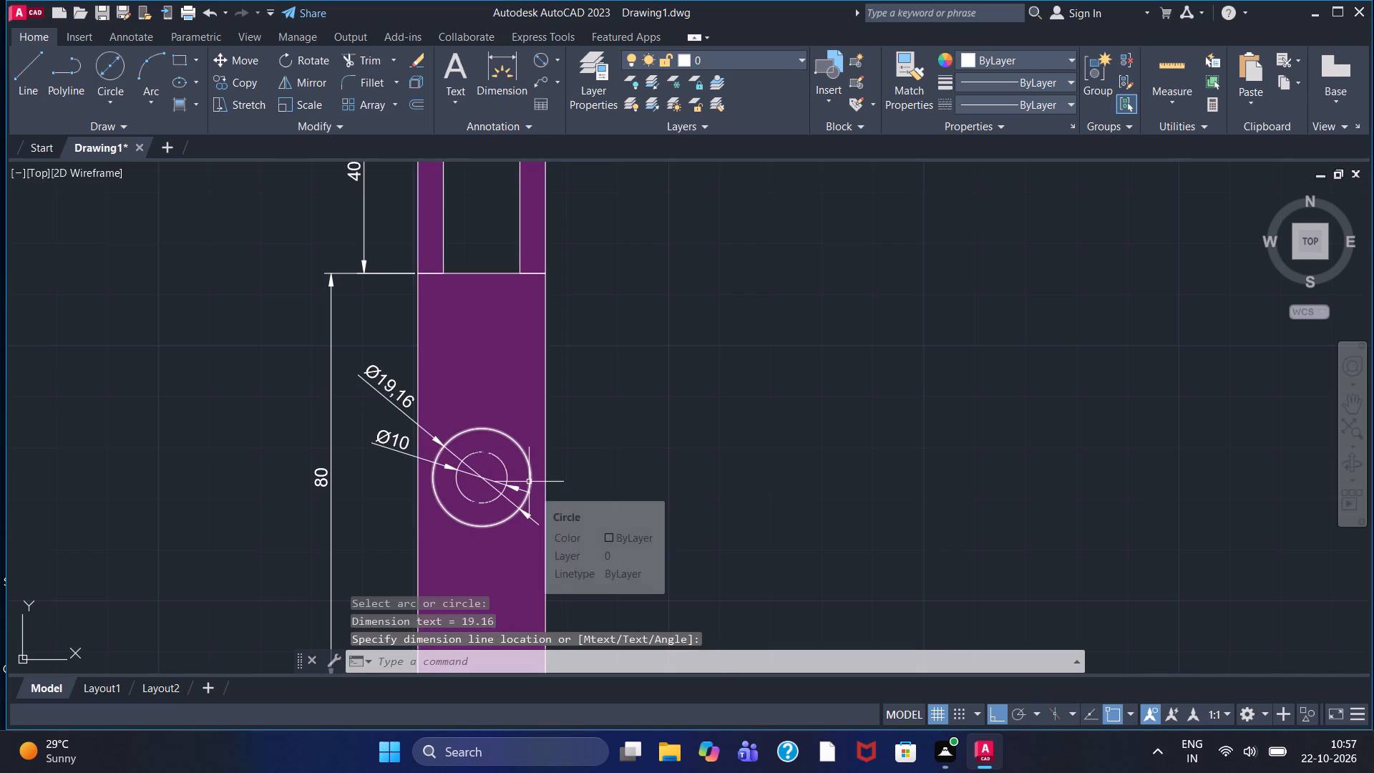
In the empty space right of the hatched figure, draw an 80 vertical line downward and a 25 horizontal line rightward from its lower end.
scroll(673, 537, down, 1)
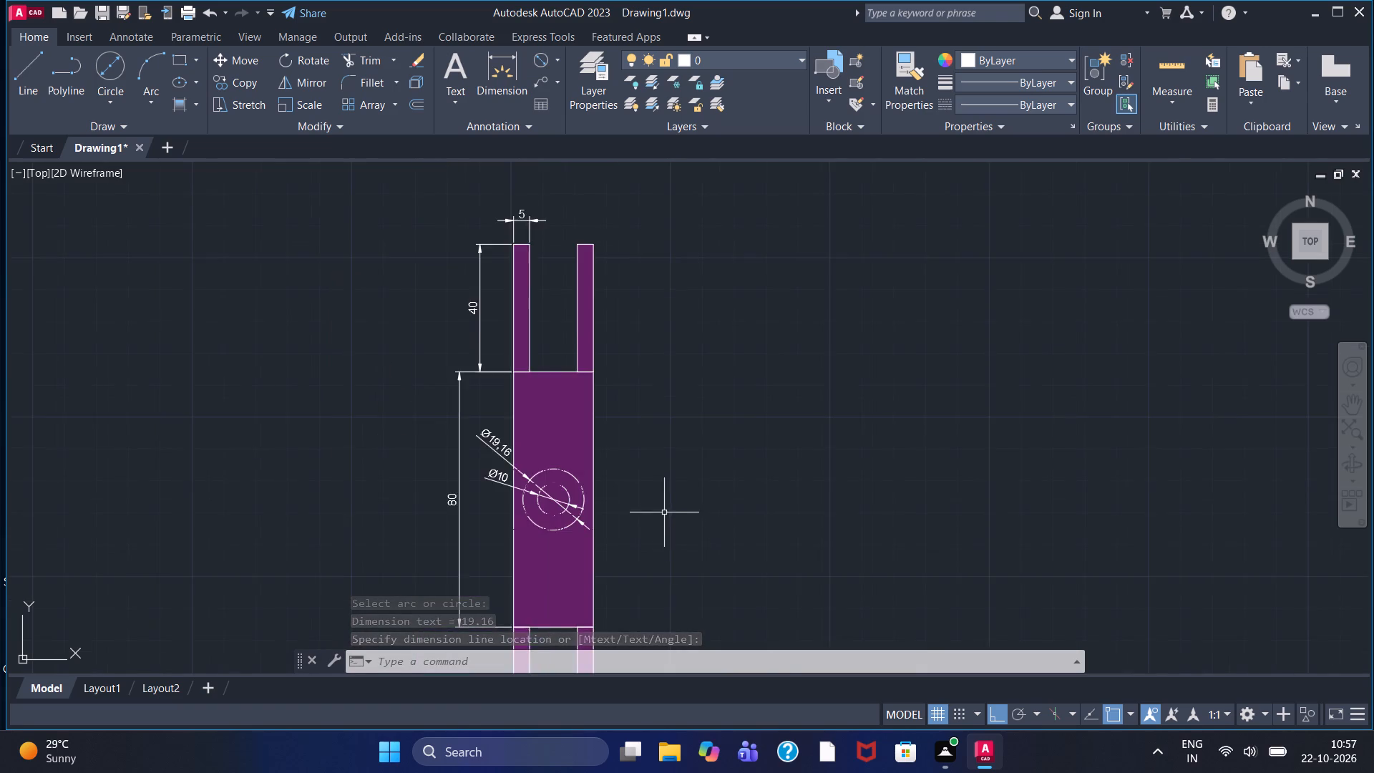
scroll(661, 507, down, 1)
middle_drag(666, 495, 406, 347)
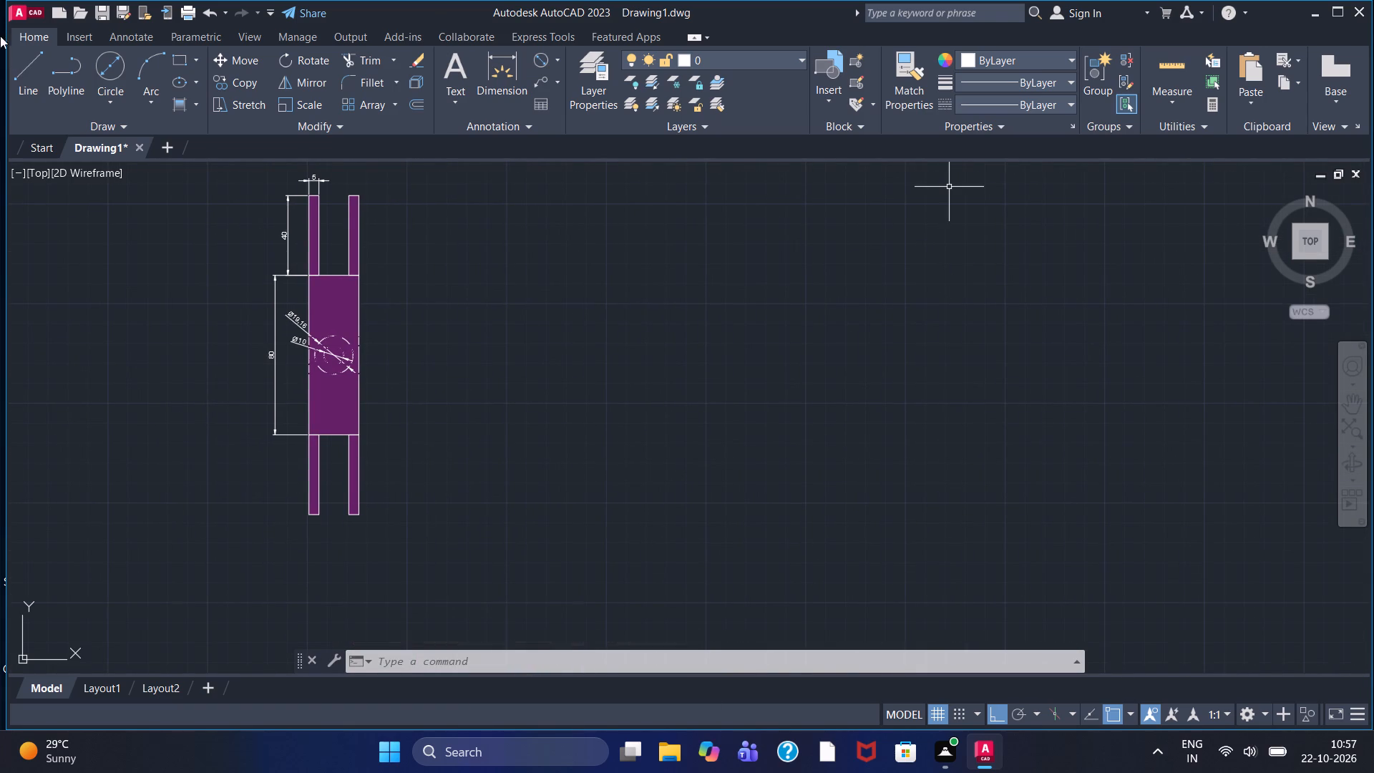
click(24, 61)
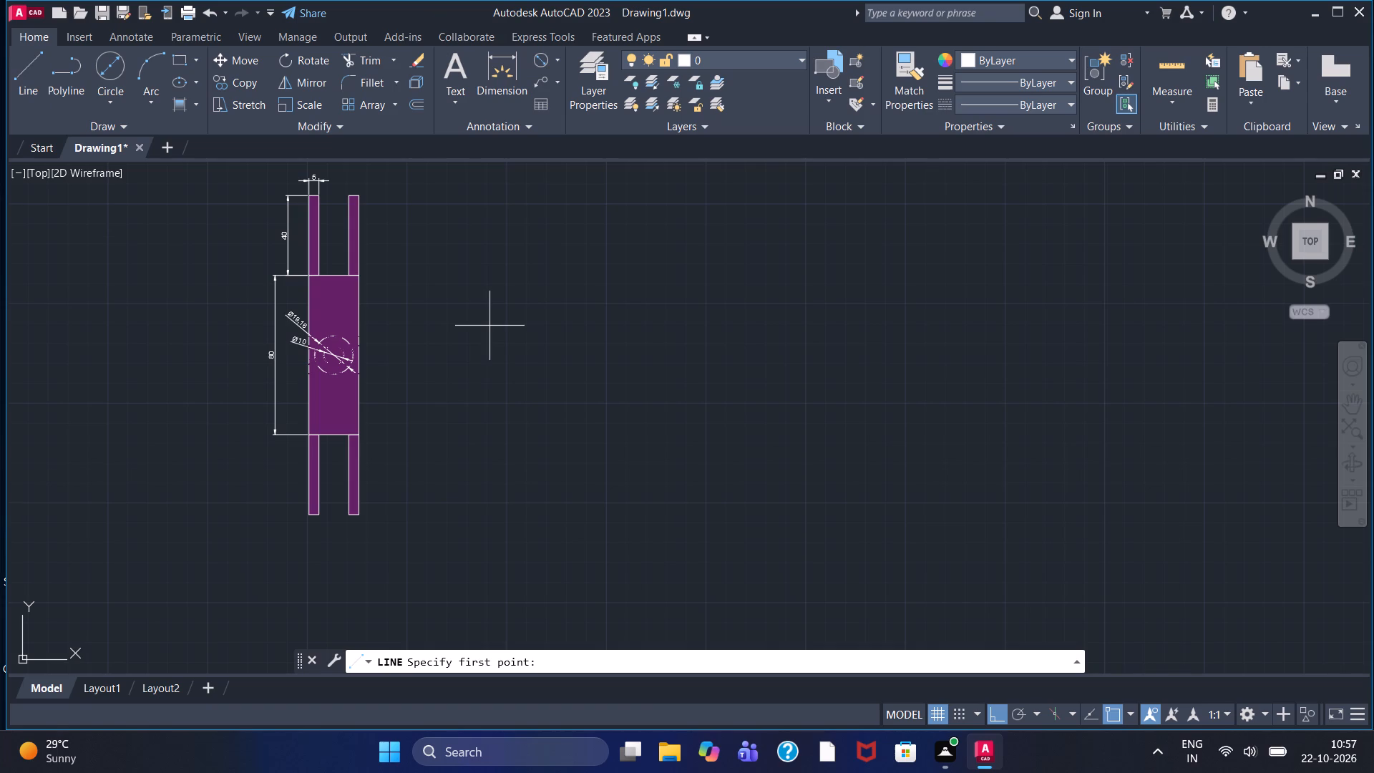
click(487, 271)
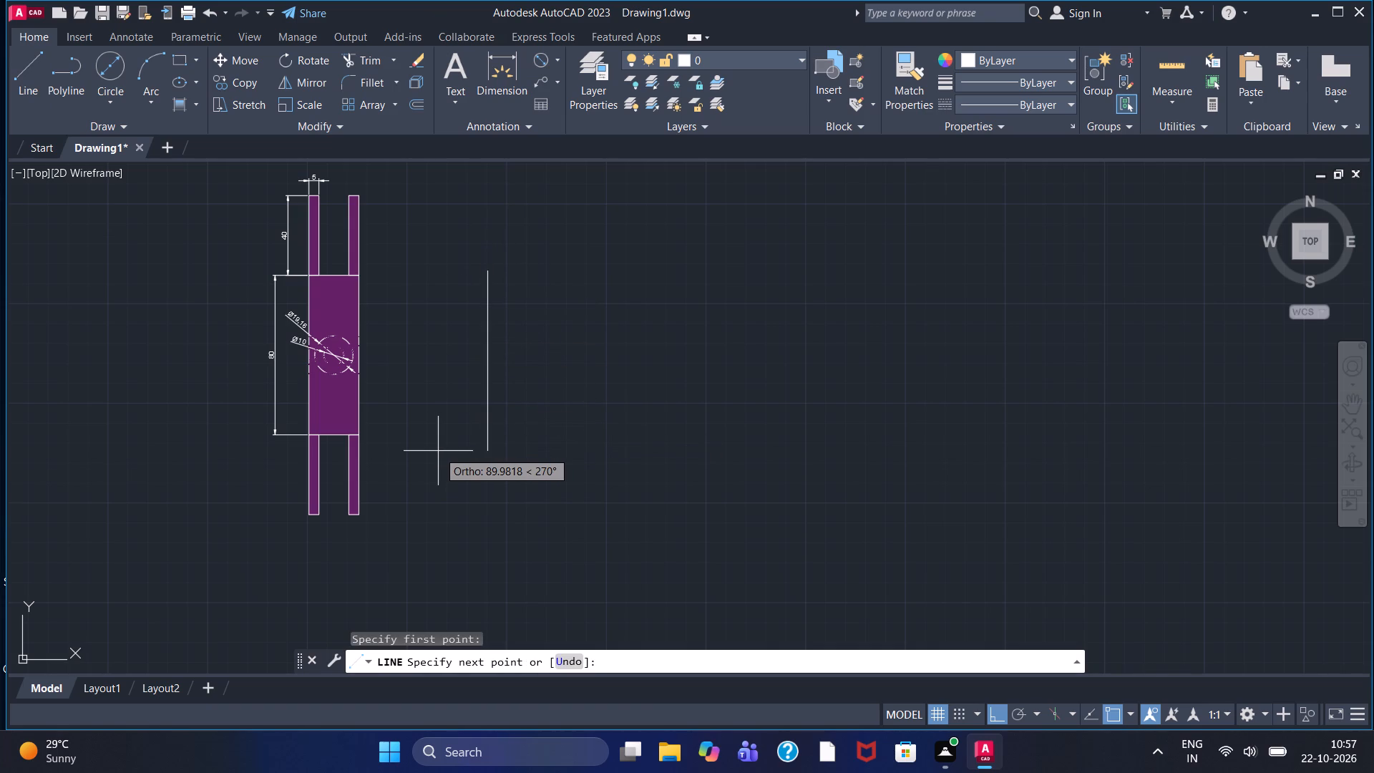
text(80)
key(Return)
text(25)
key(Return)
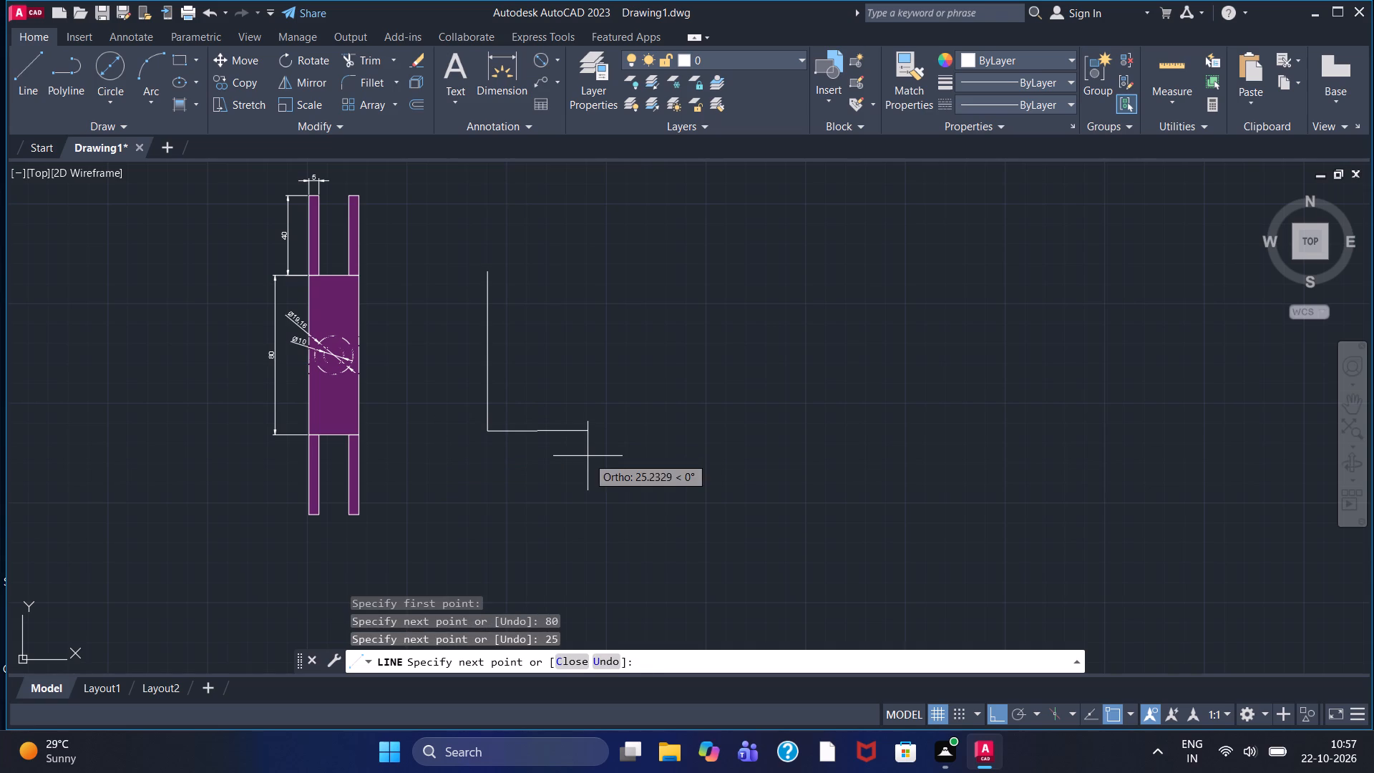
key(Escape)
Draw a 25 horizontal line rightward from the upper end of the new 80 vertical line.
click(34, 87)
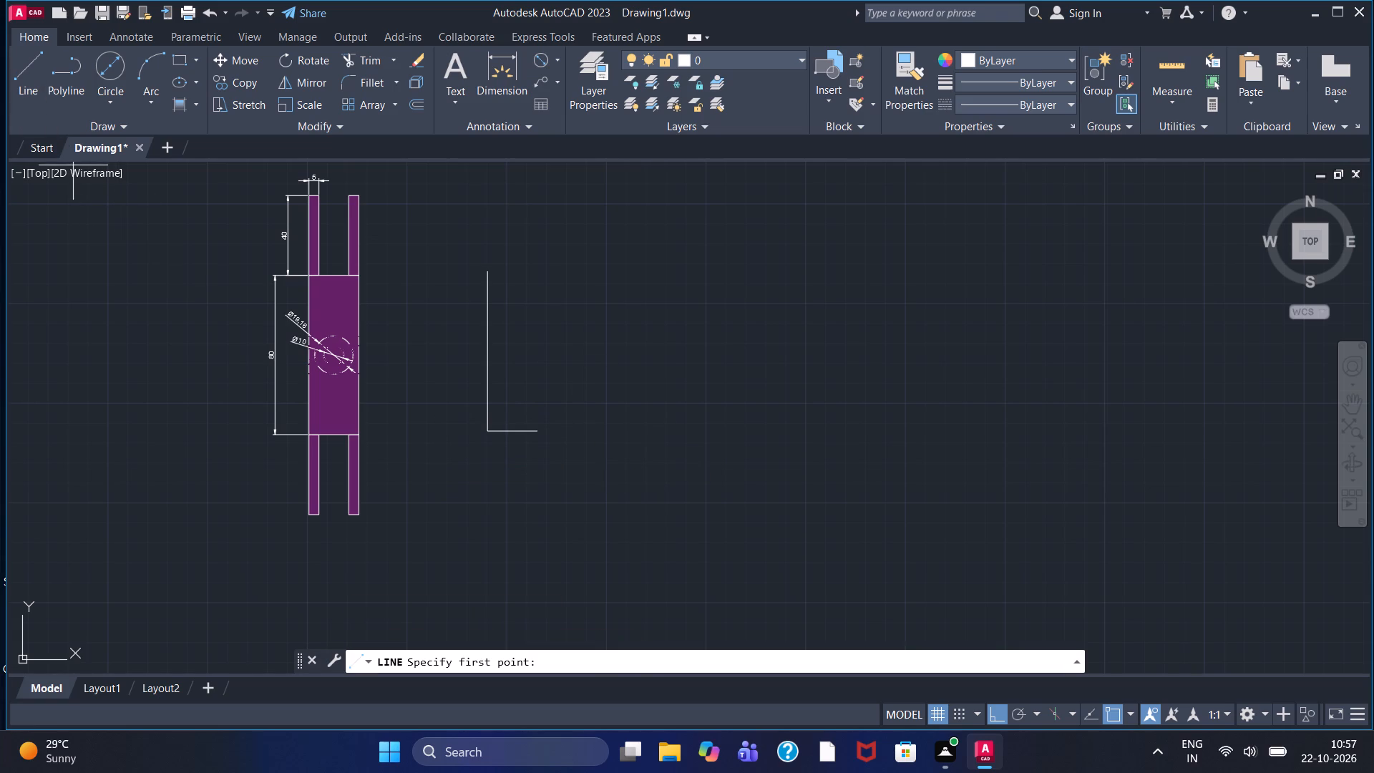
click(488, 273)
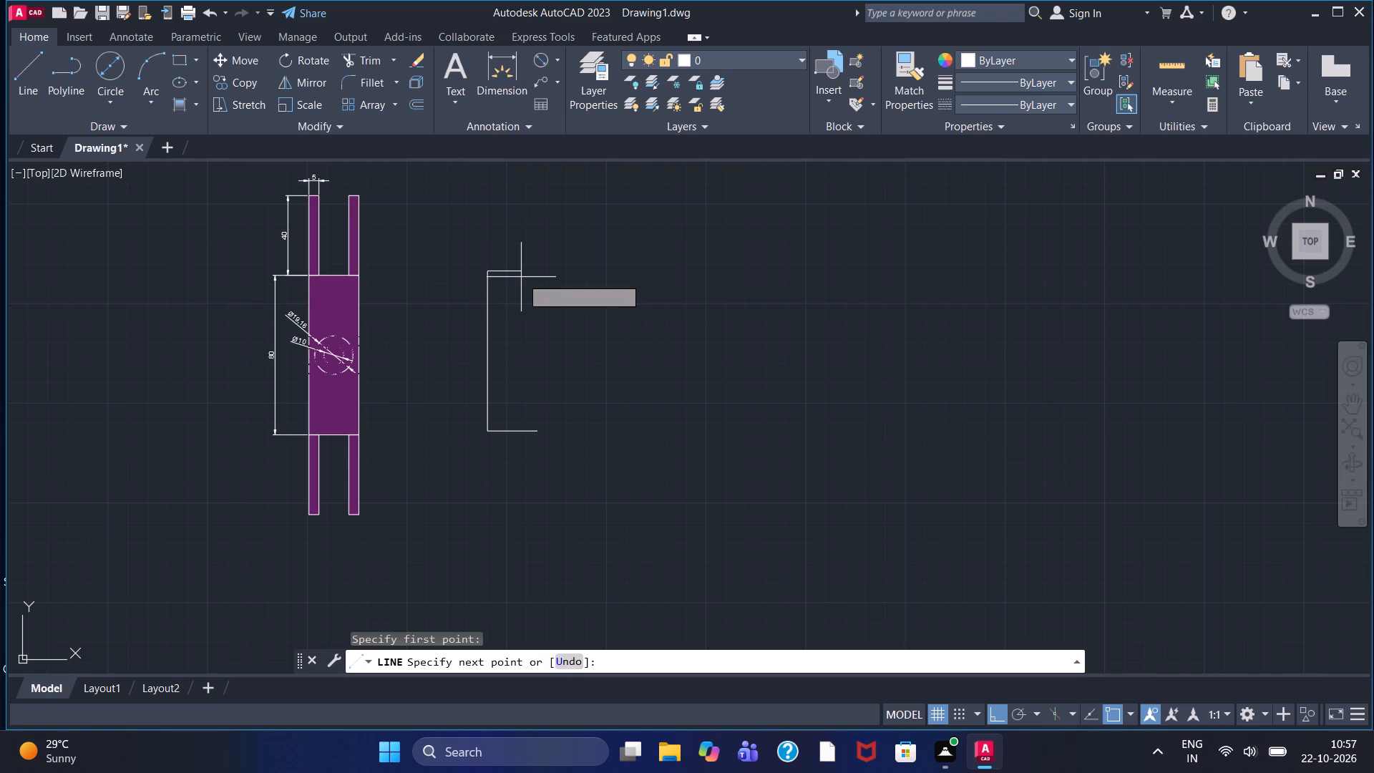
text(25)
key(Return)
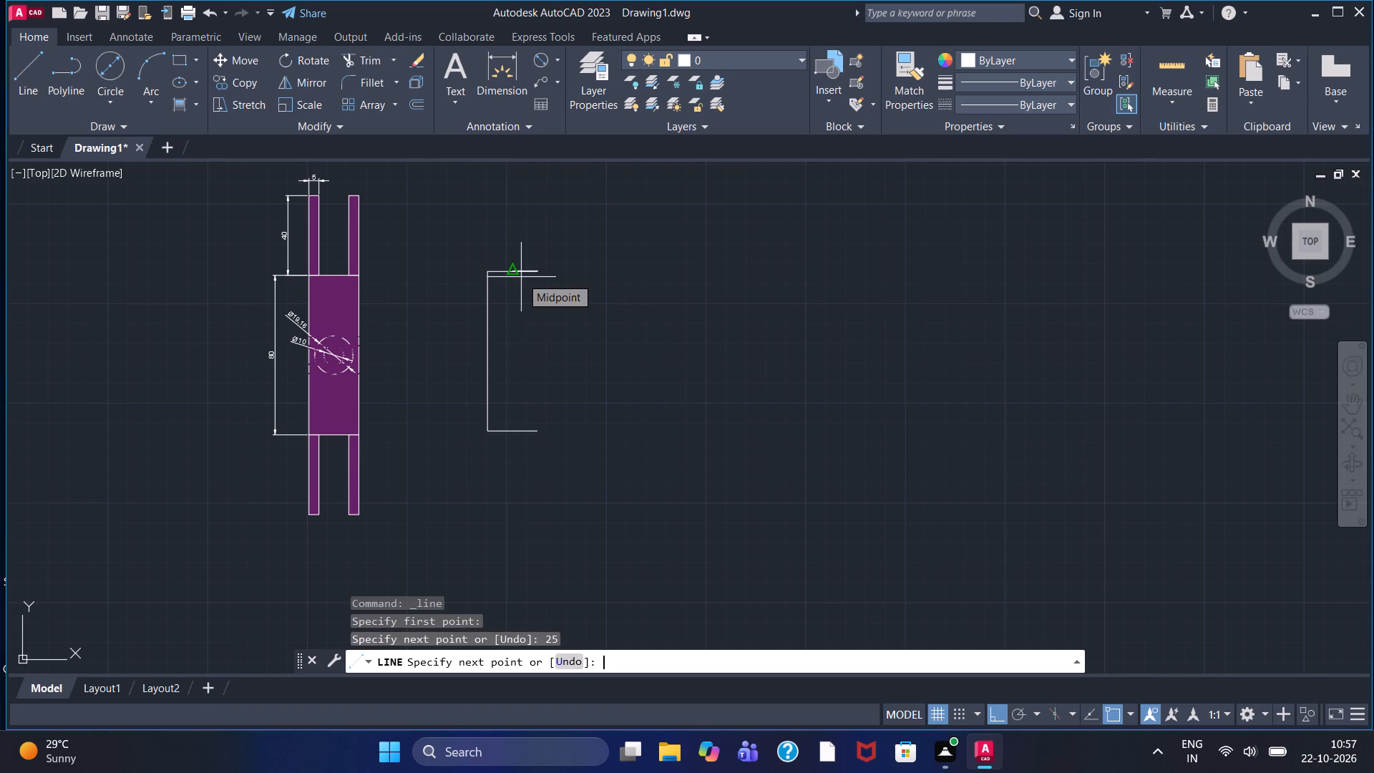
key(Escape)
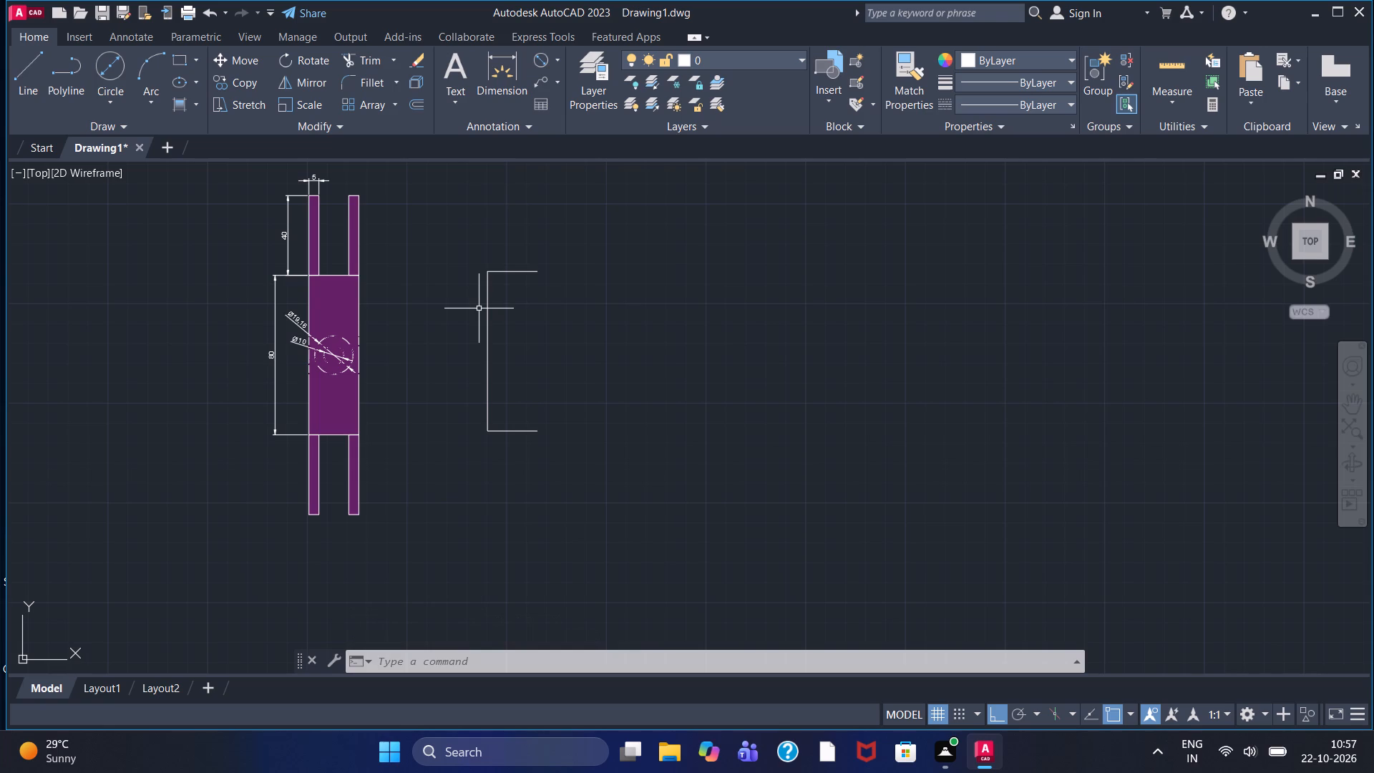
From the upper 25 line's free end, draw a long line sloping up to the right and a short line sloping down to the right.
click(19, 76)
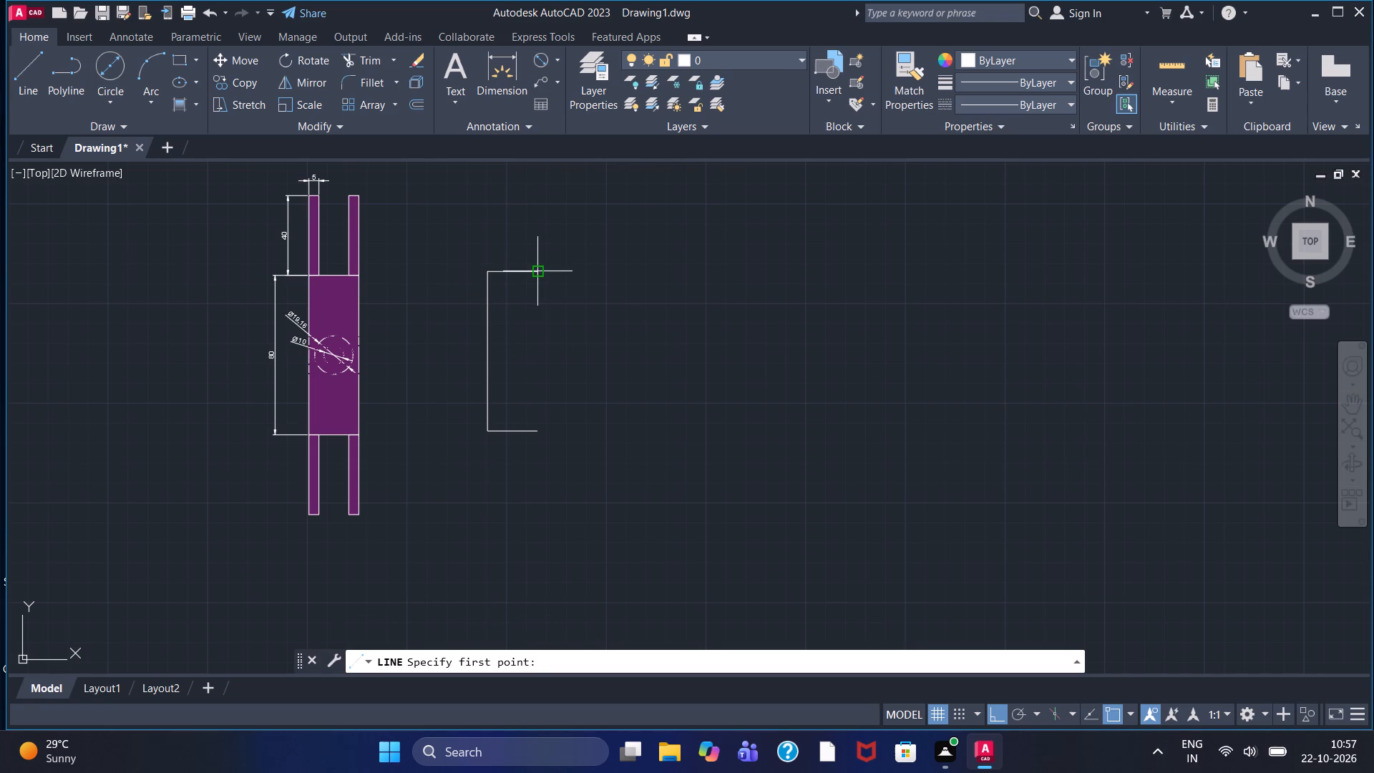
click(539, 273)
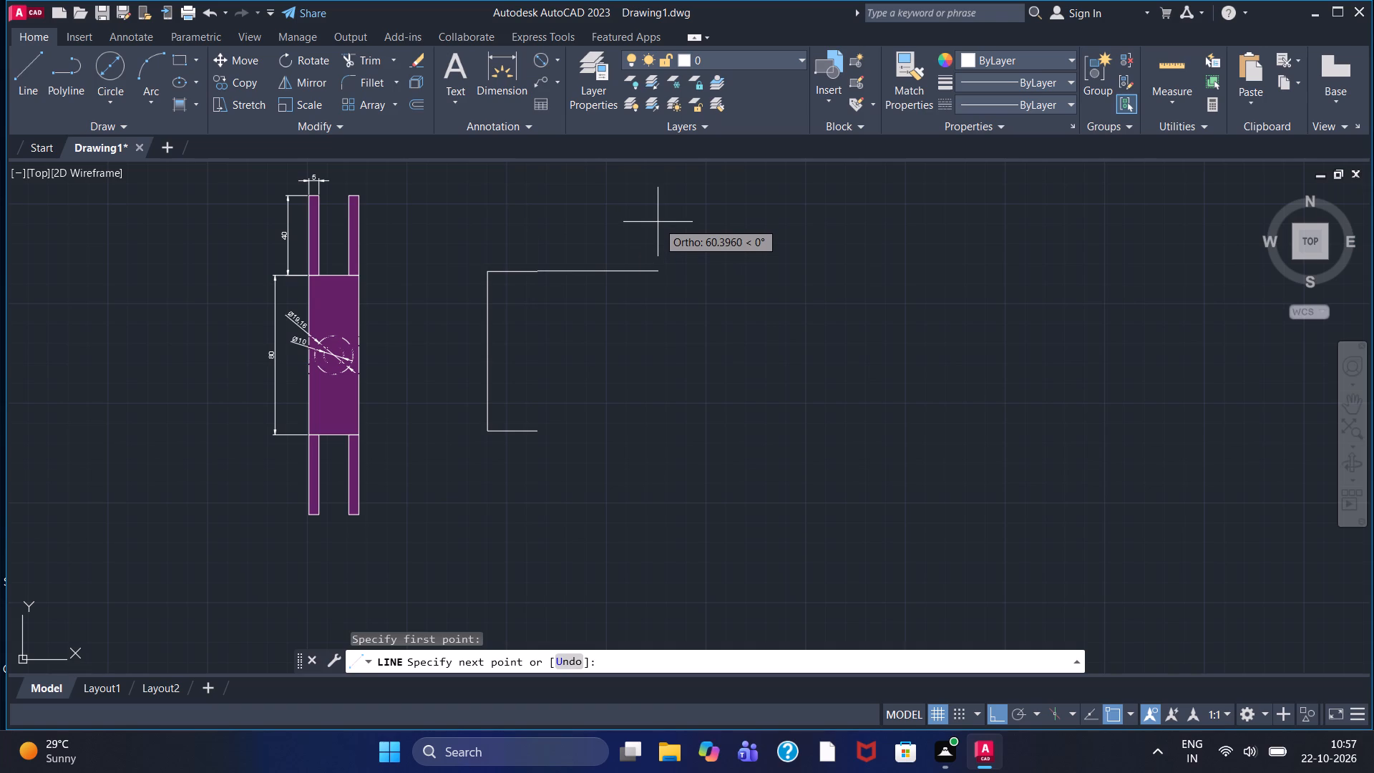
key(F8)
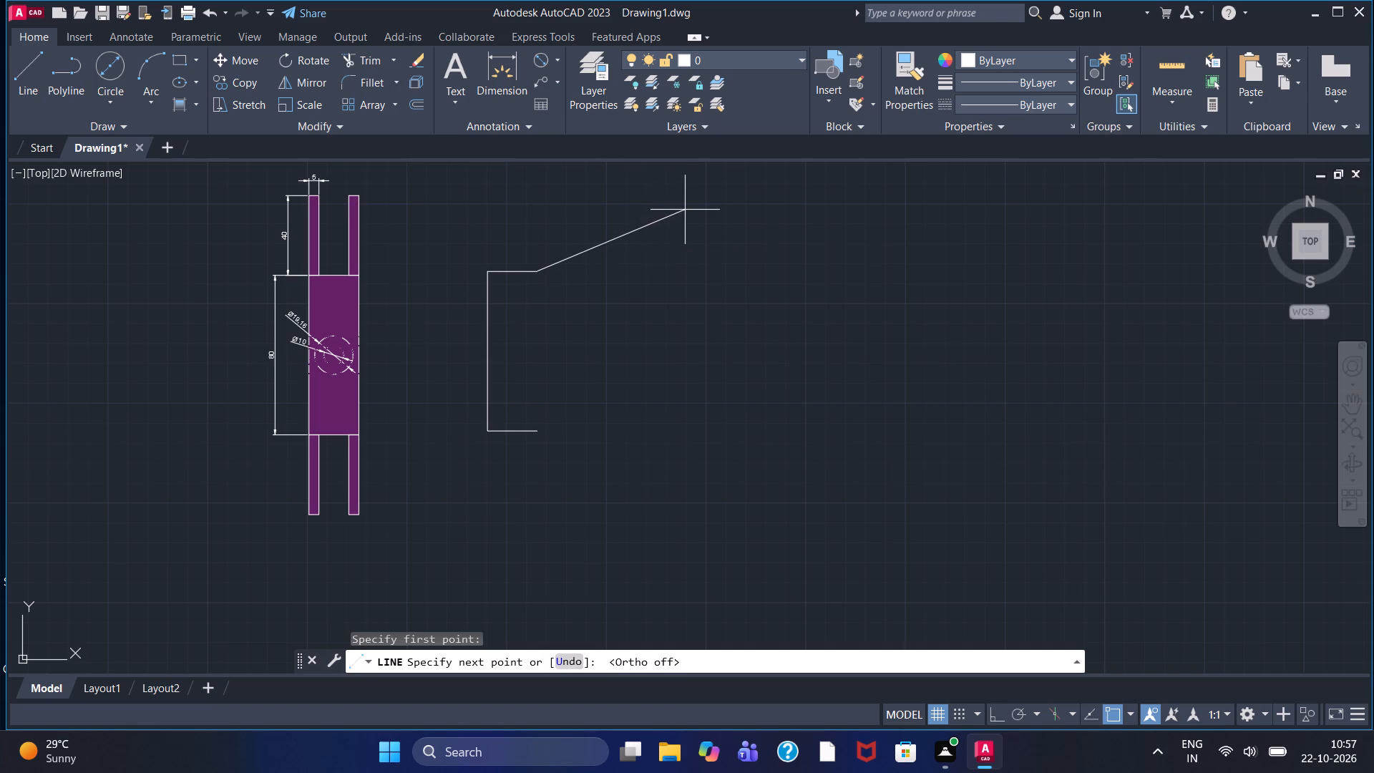
click(685, 210)
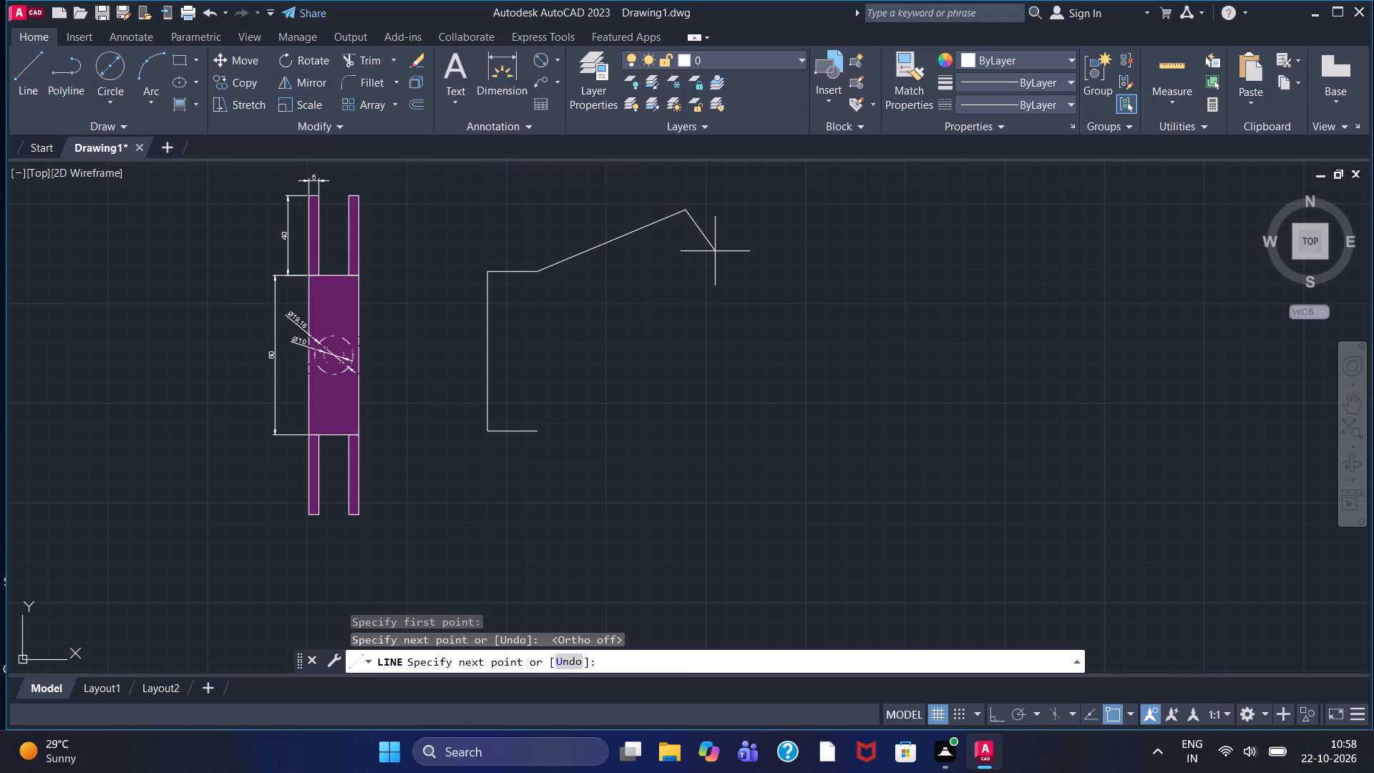
click(721, 256)
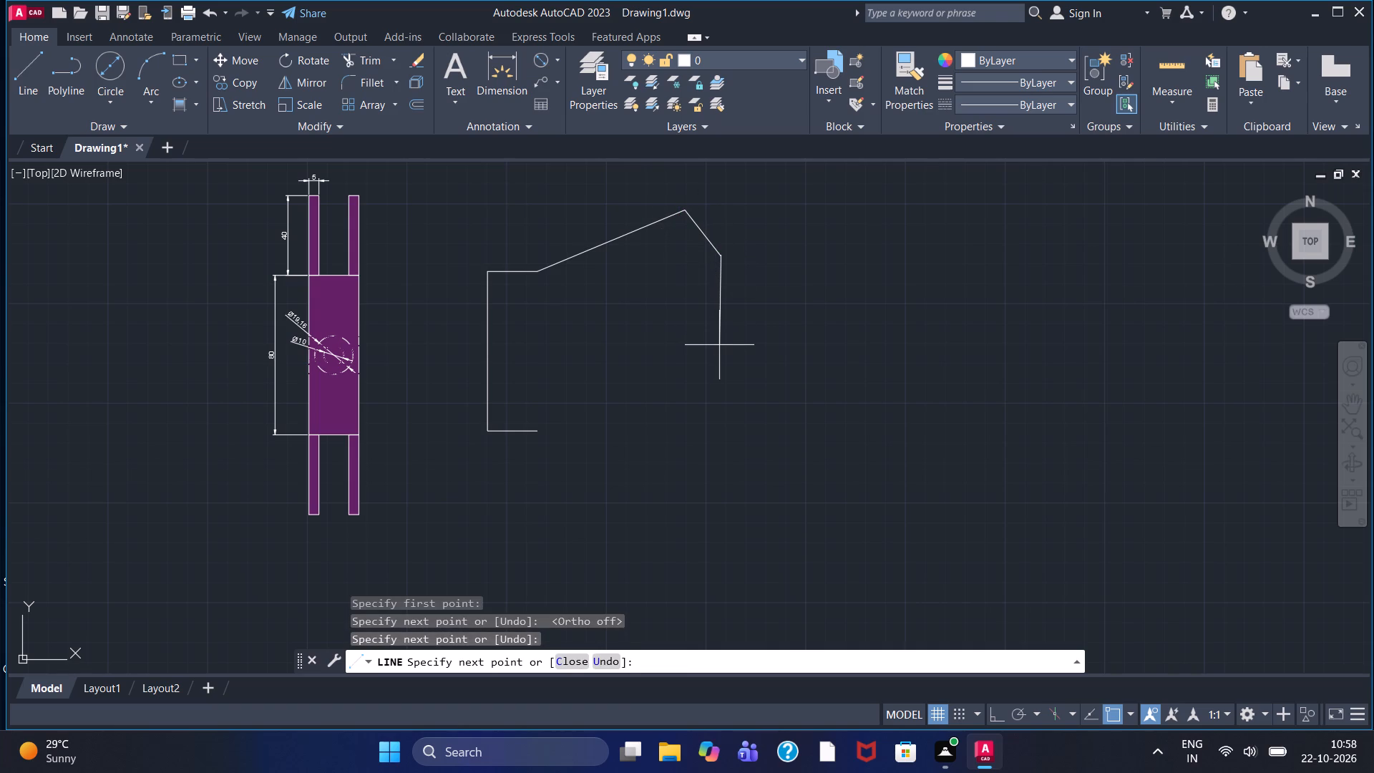
Continue with an 85 vertical line downward from the short sloping line's lower end, and finish the line chain.
key(F8)
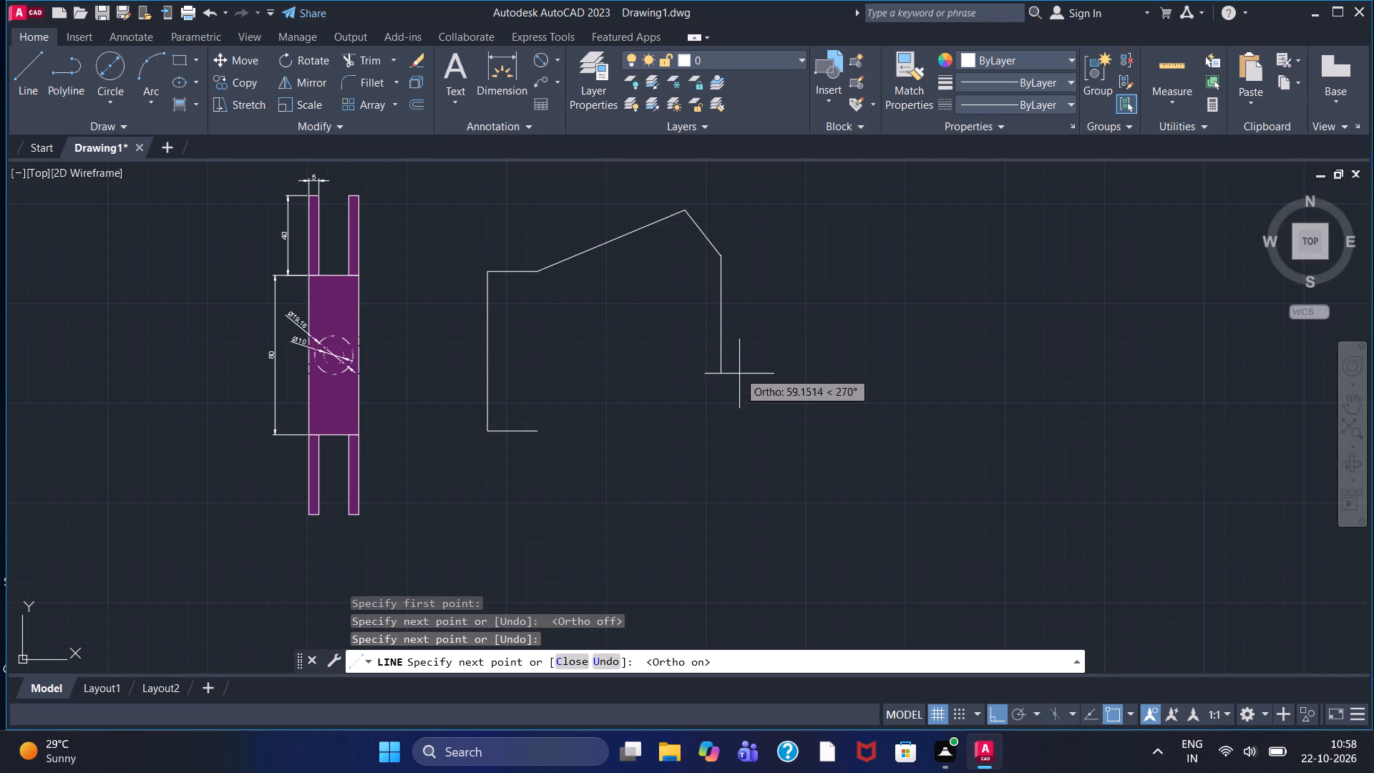
text(85)
key(Return)
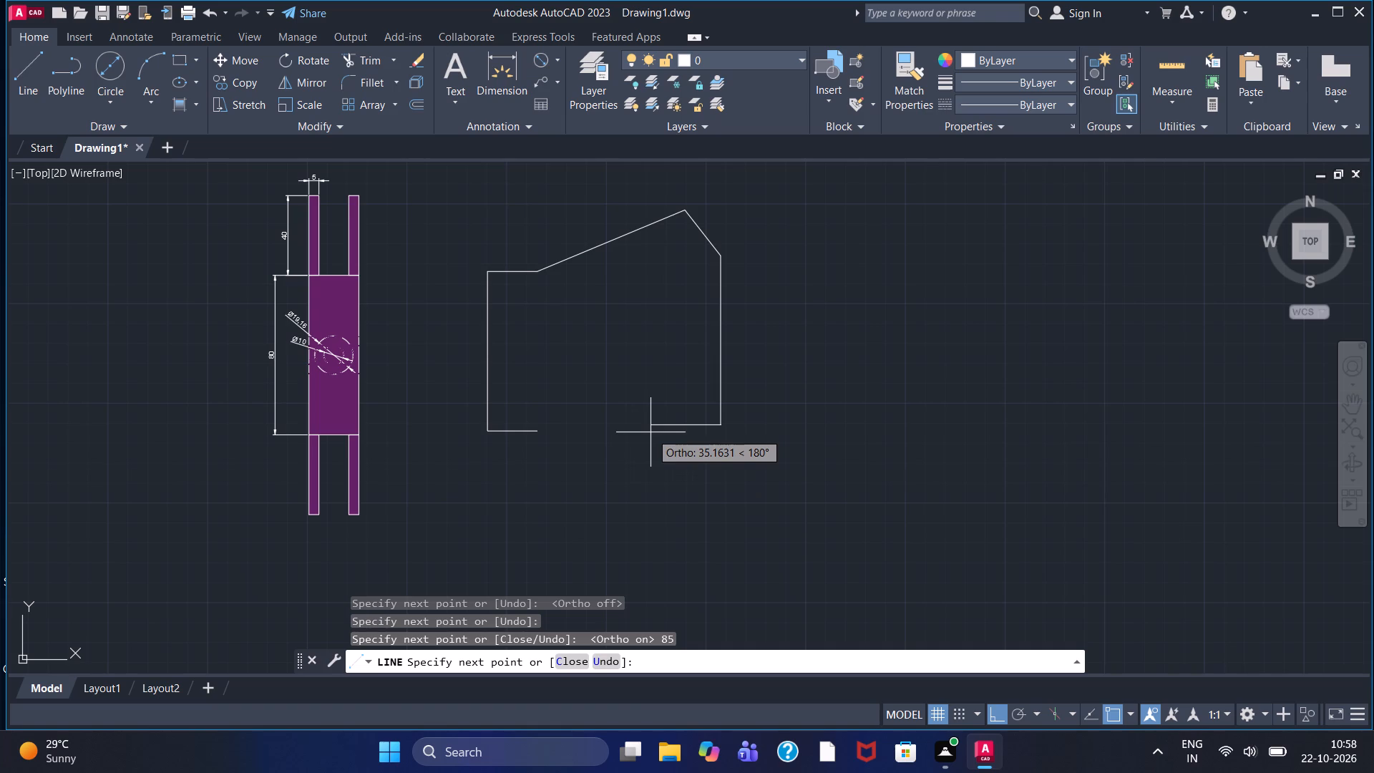
key(F8)
key(8)
key(BackSpace)
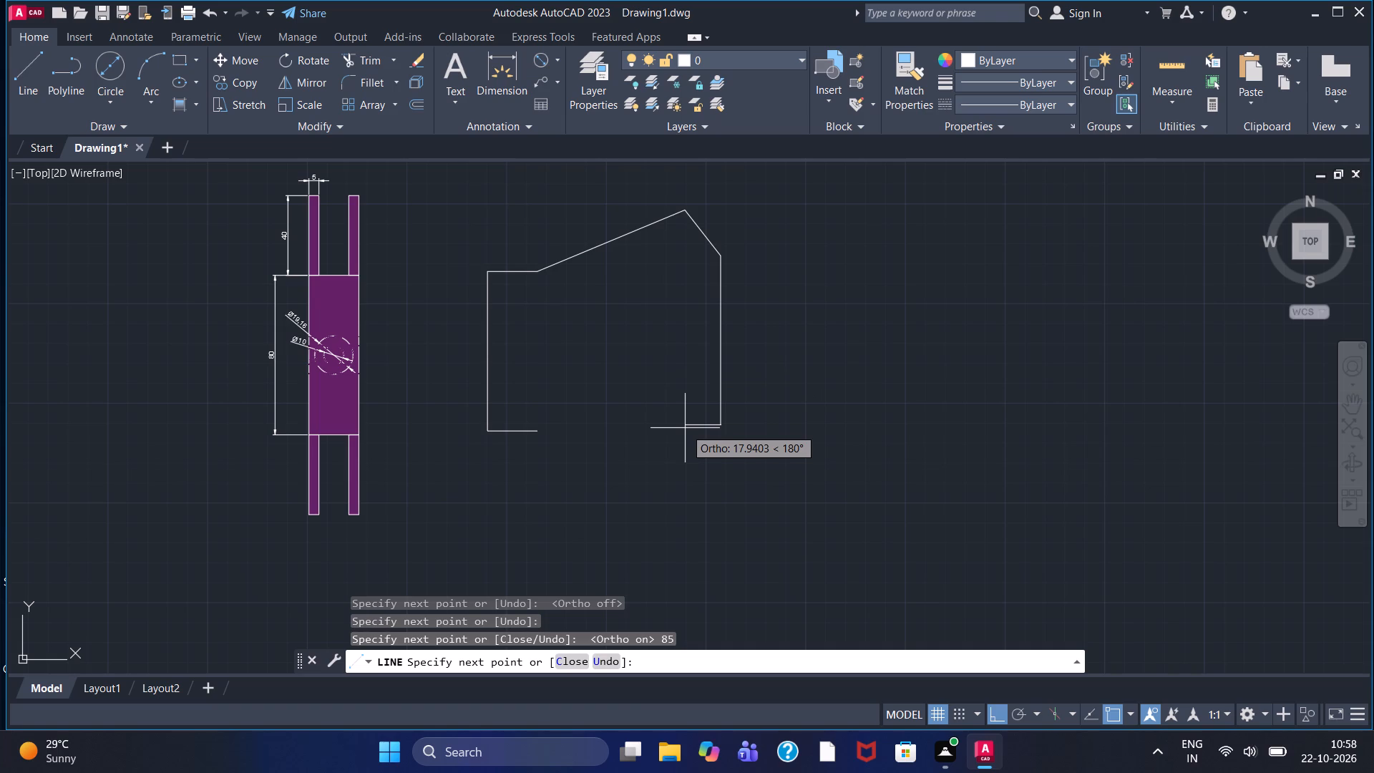
key(F8)
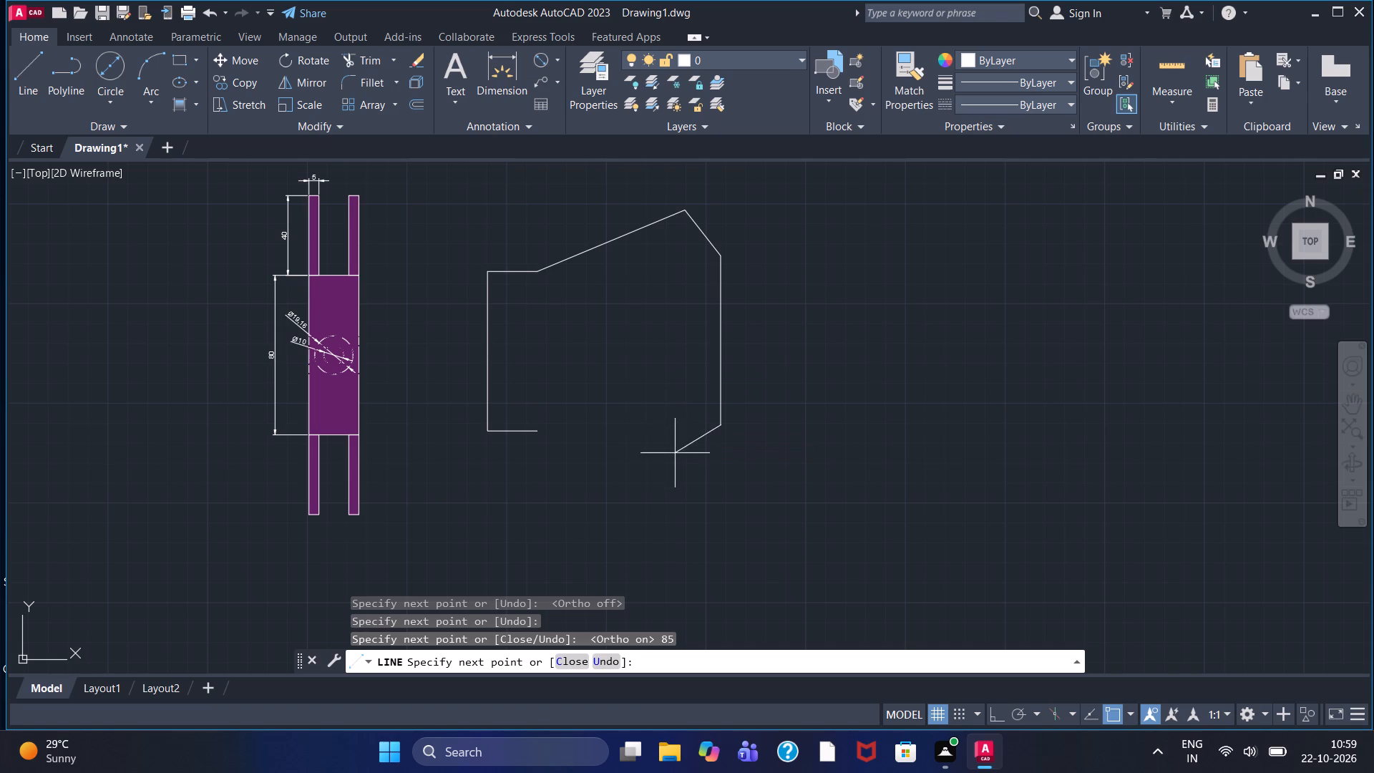
right_click(764, 359)
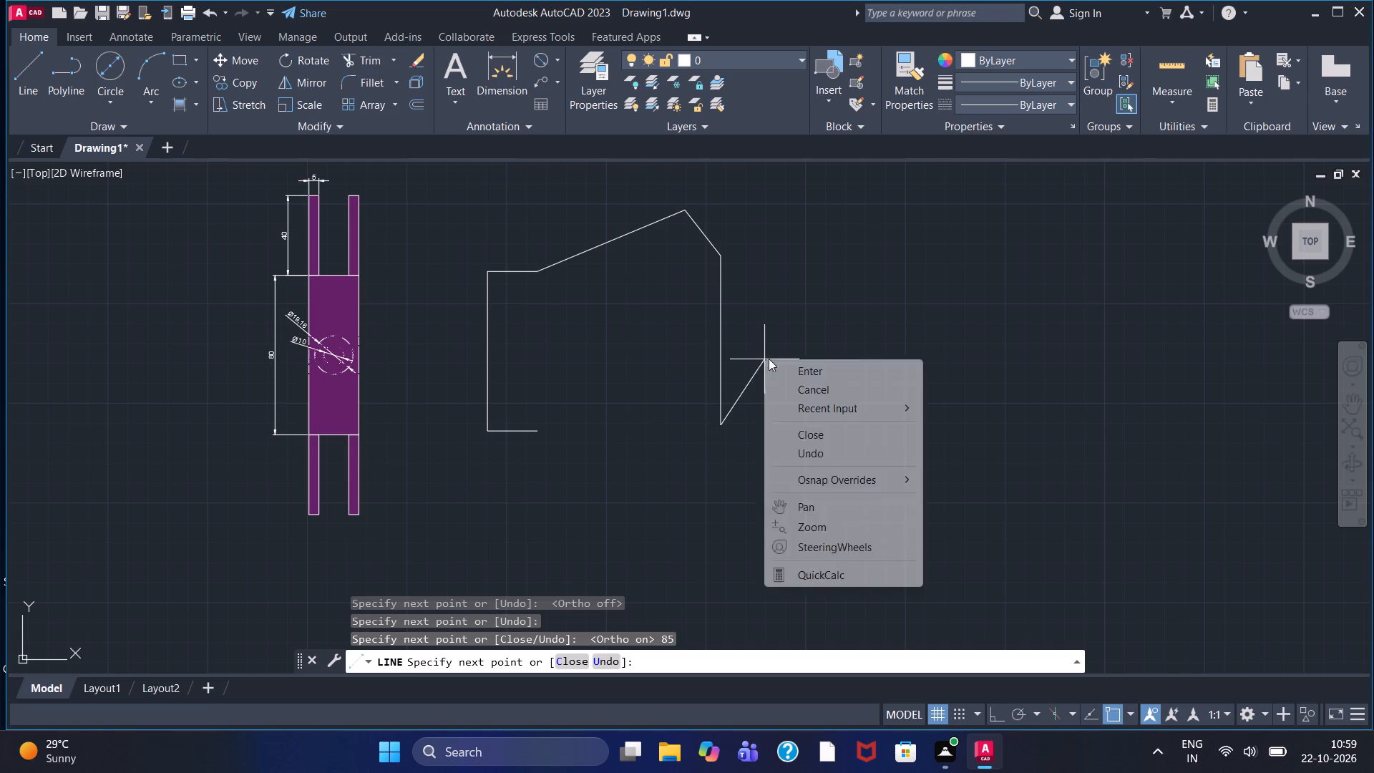
click(792, 367)
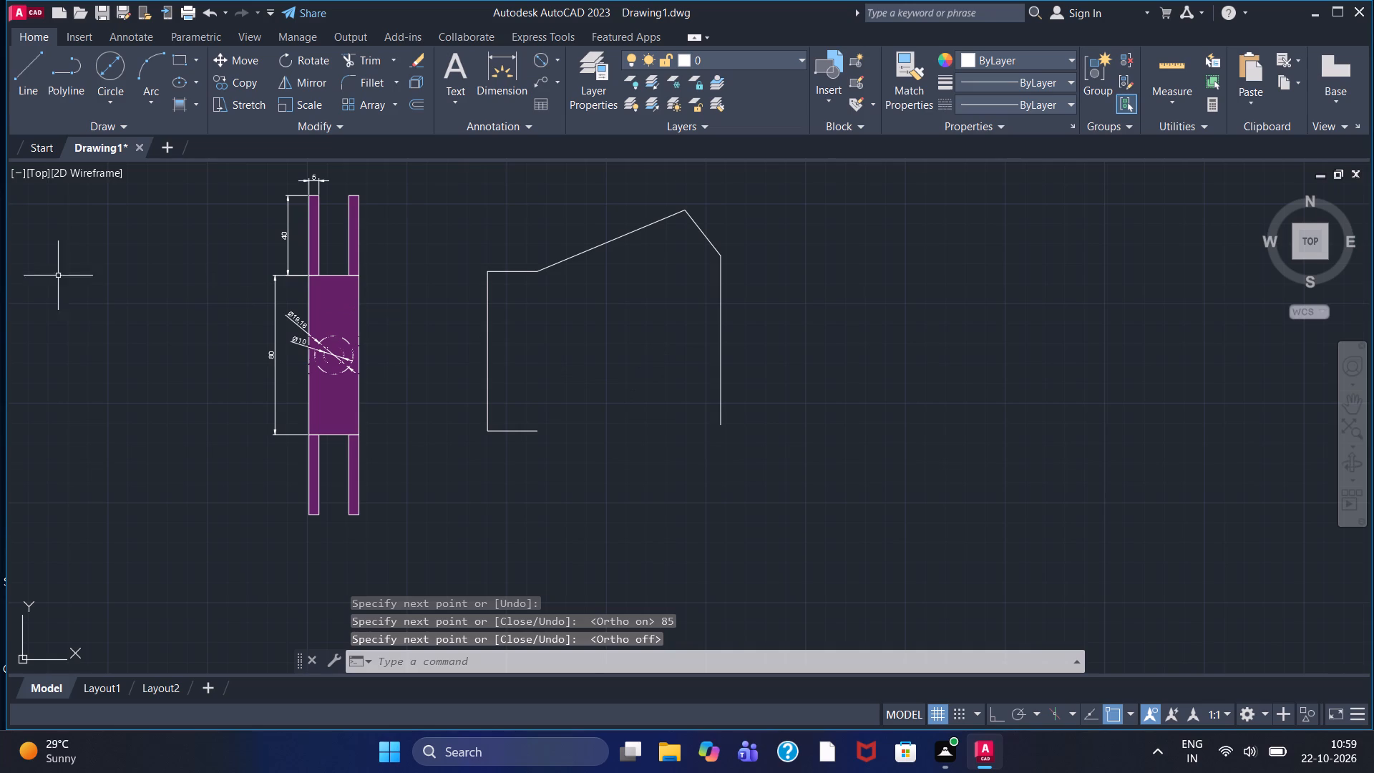
Draw a horizontal centre line from the midpoint of the 80 vertical line rightward to beyond the 85 vertical line.
click(21, 97)
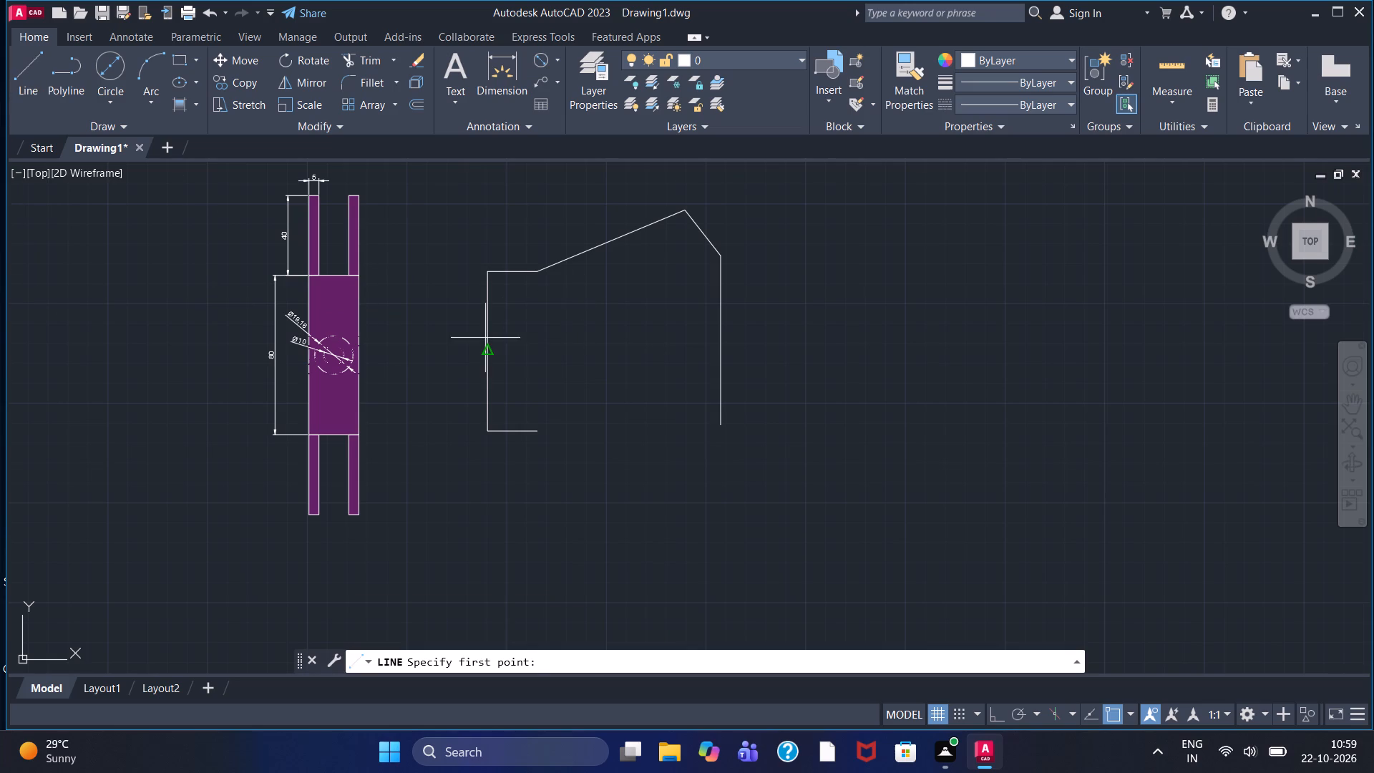
click(487, 351)
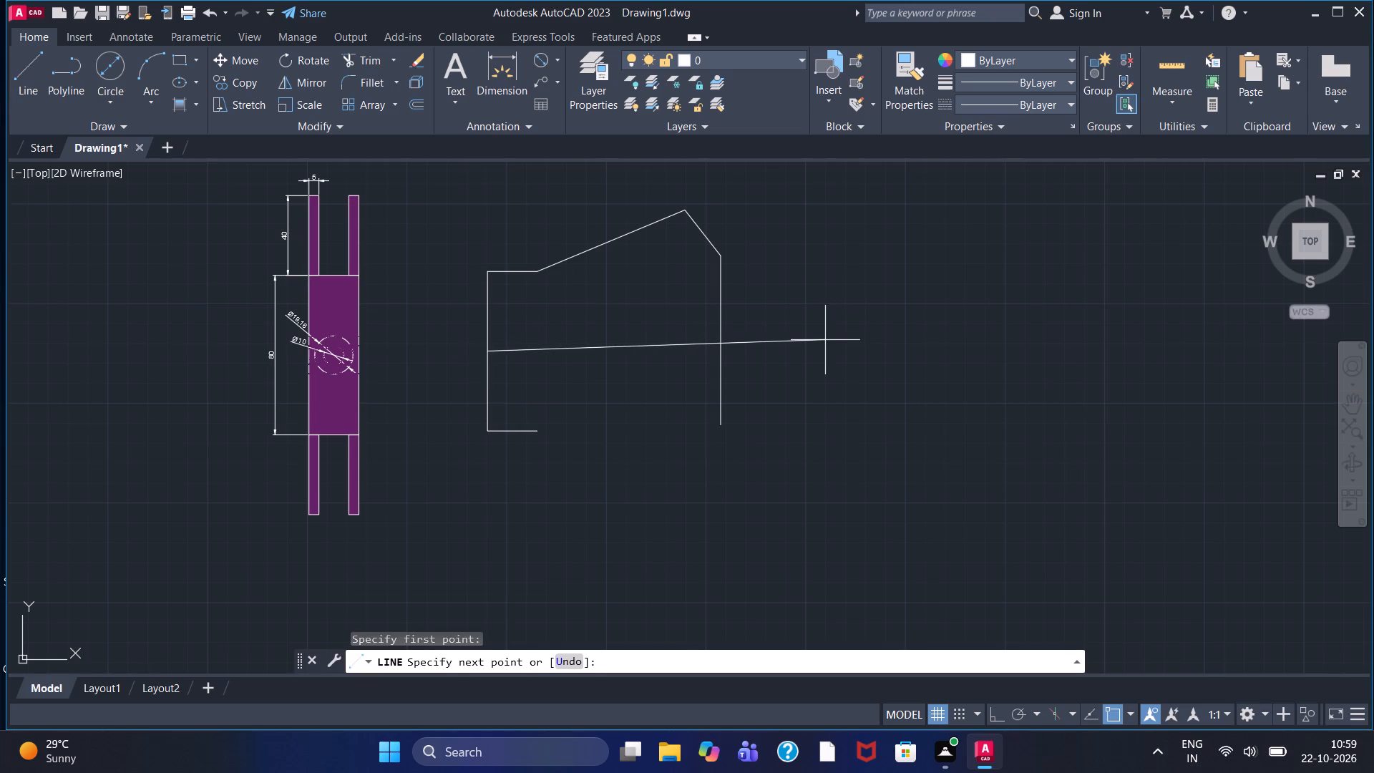
key(F8)
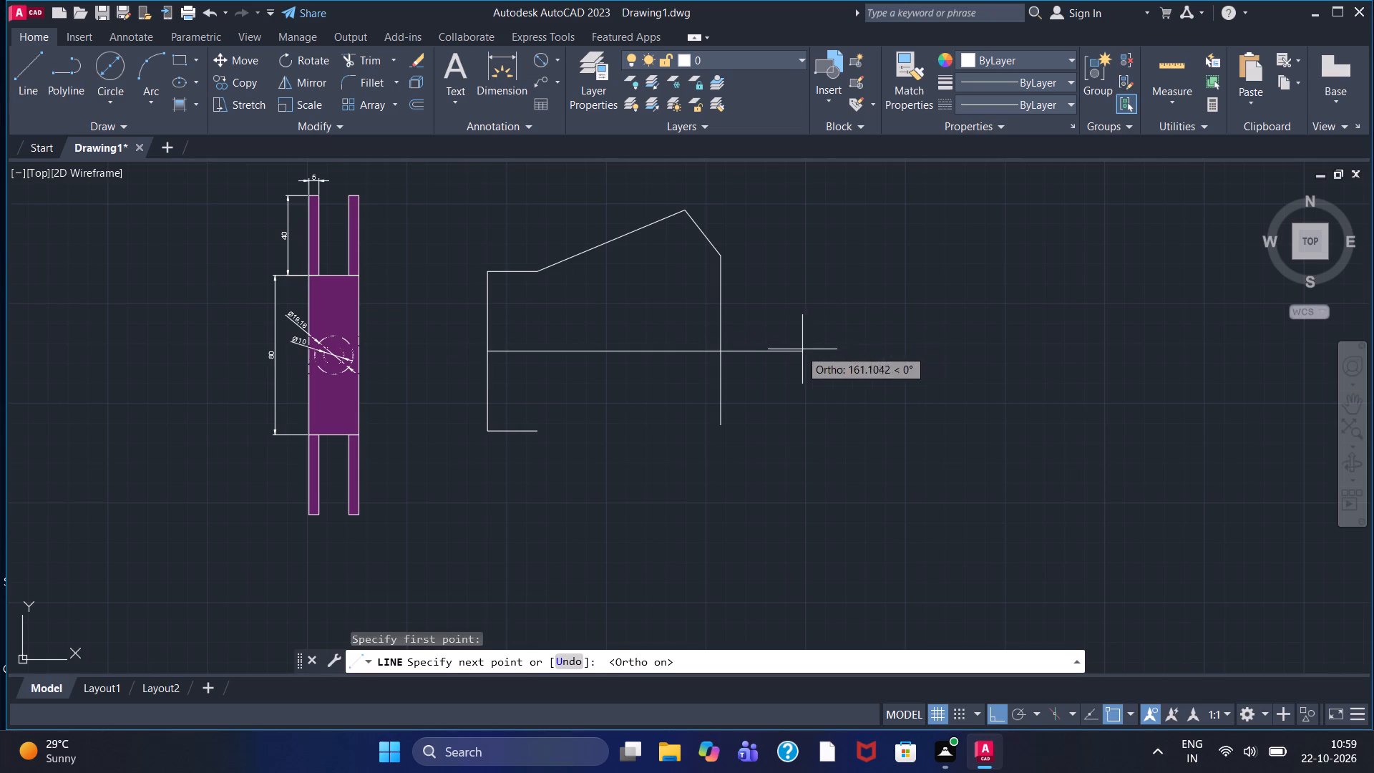
click(783, 350)
right_click(783, 350)
click(802, 361)
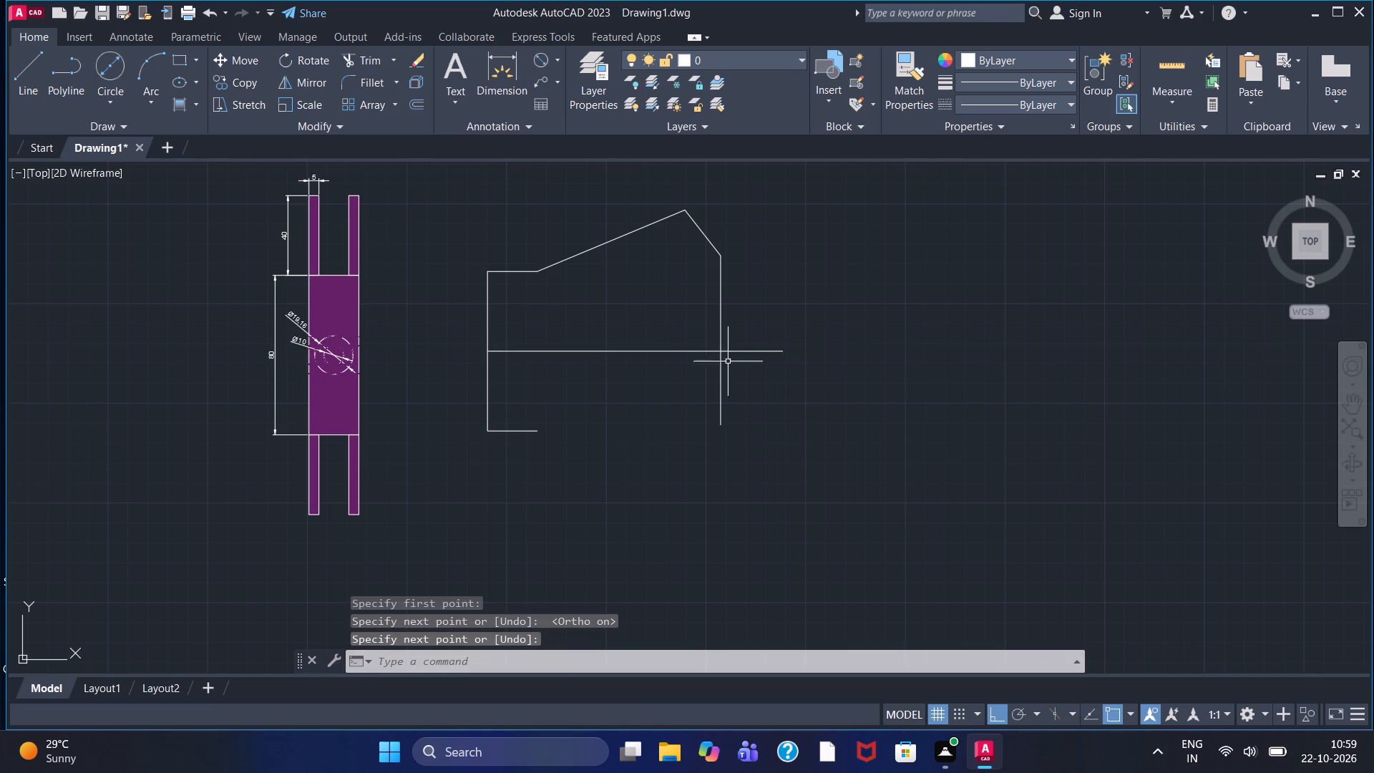
Trim off the part of the 85 vertical line that lies below the horizontal centre line.
click(378, 54)
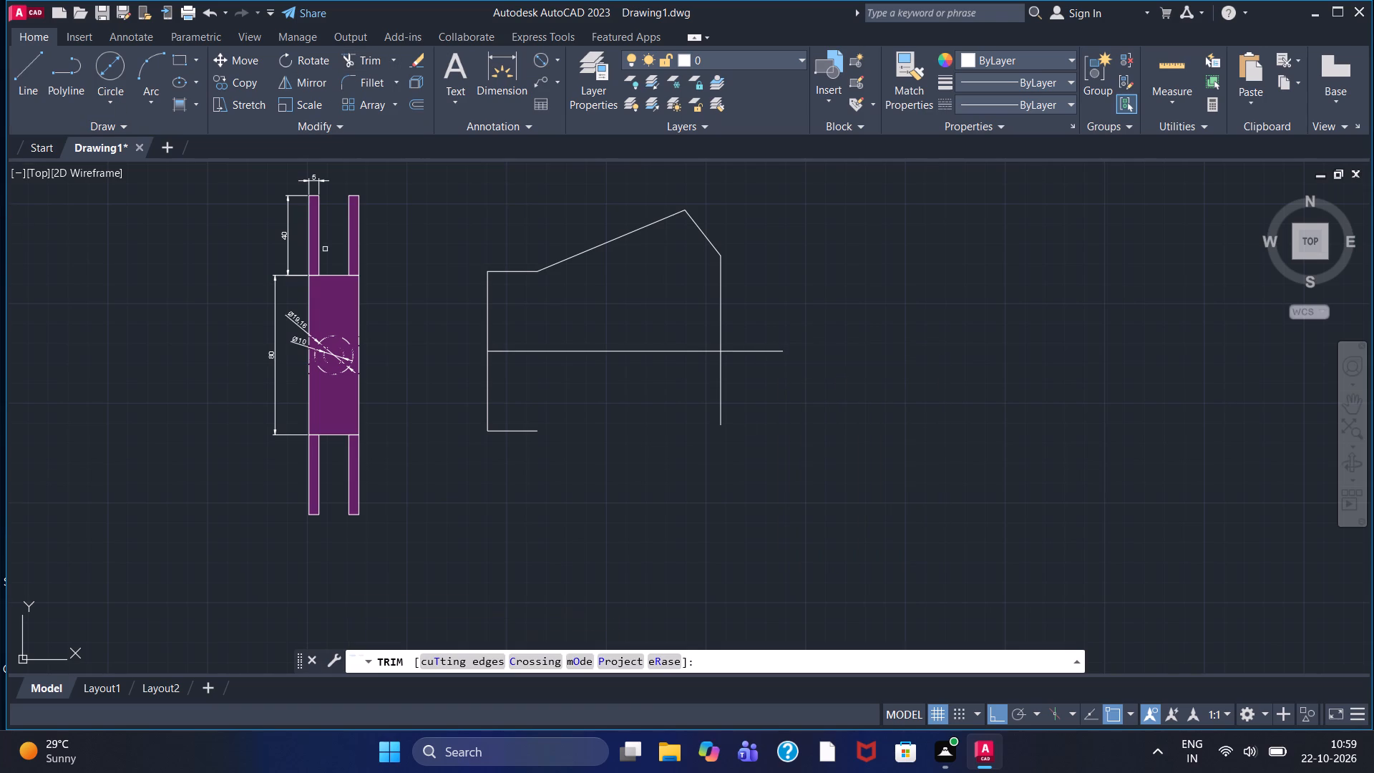
click(723, 383)
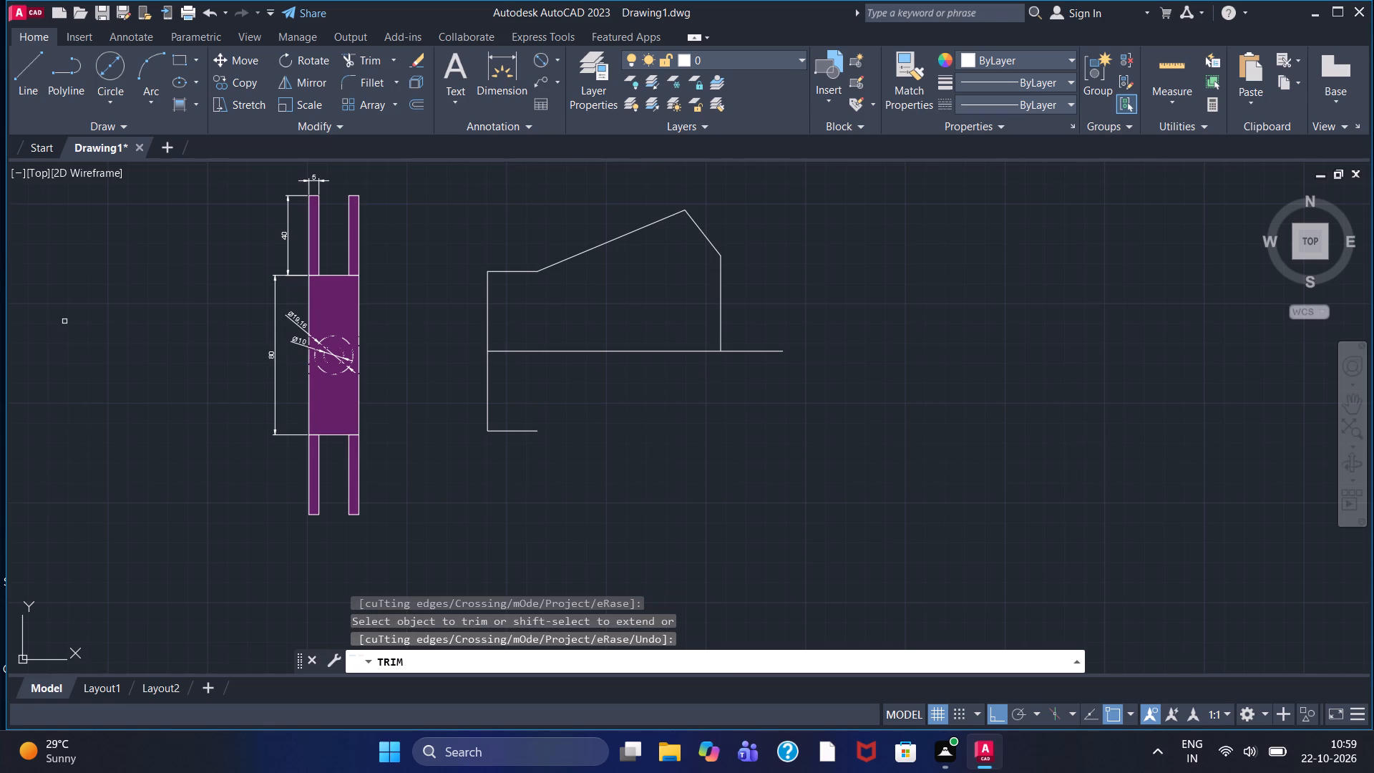
key(Escape)
Mirror the two sloping lines and the trimmed vertical line about the horizontal centre line, keeping the source objects.
click(585, 249)
click(702, 228)
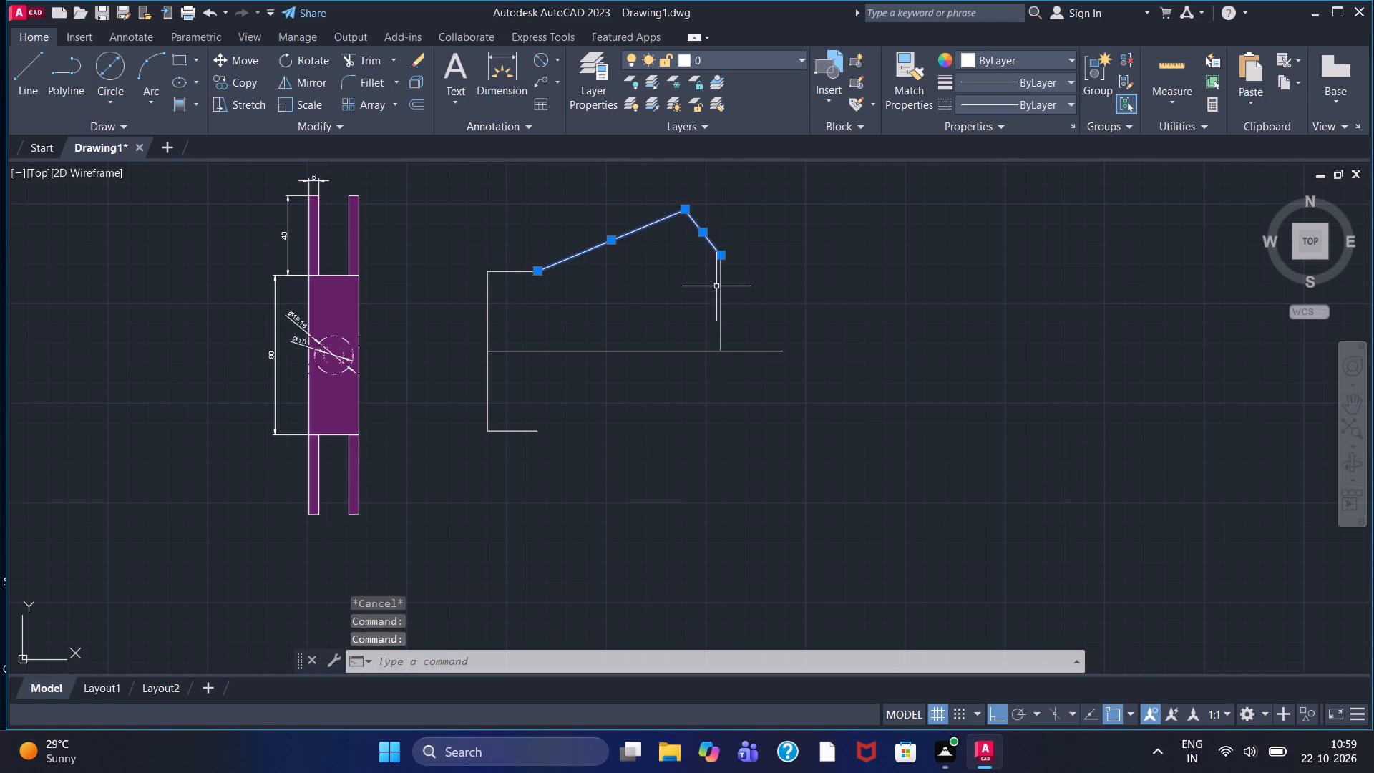
click(721, 291)
click(296, 82)
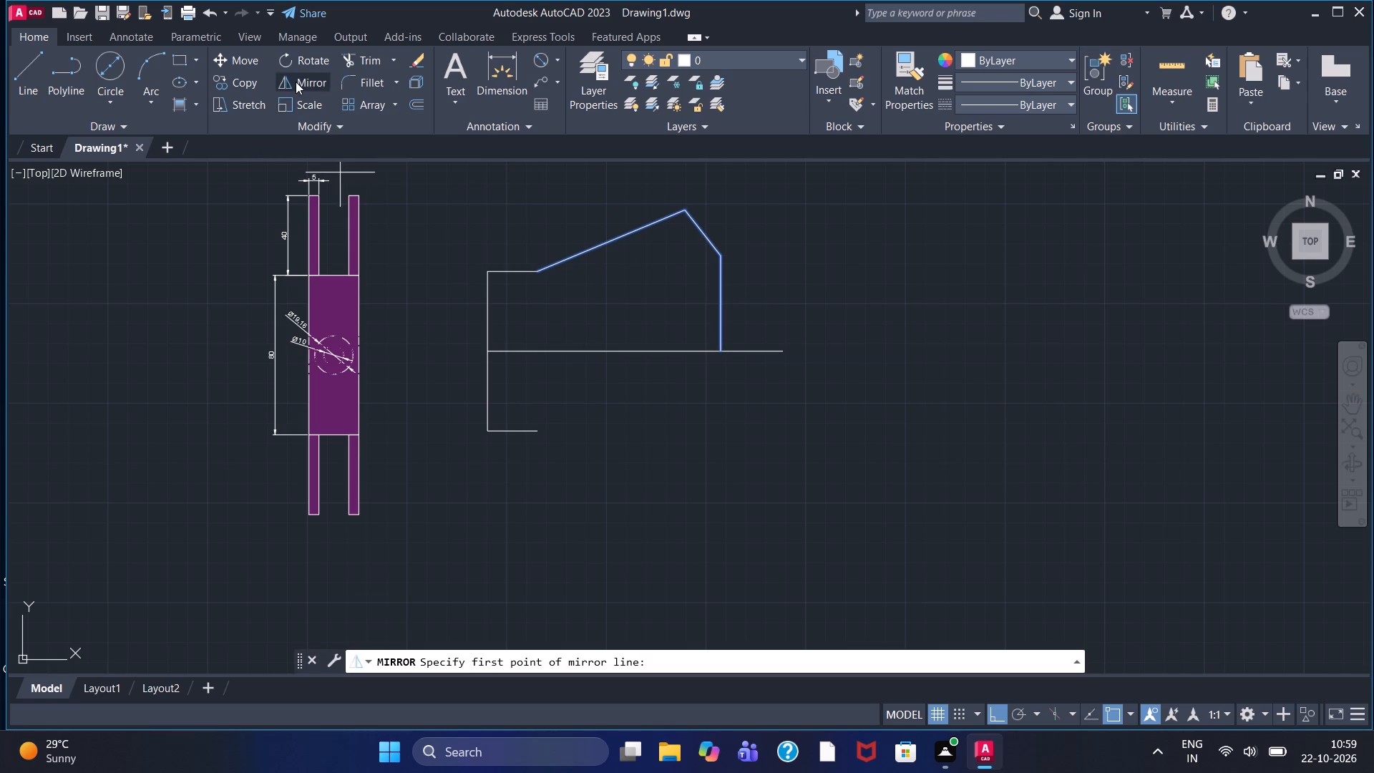
click(718, 354)
click(683, 369)
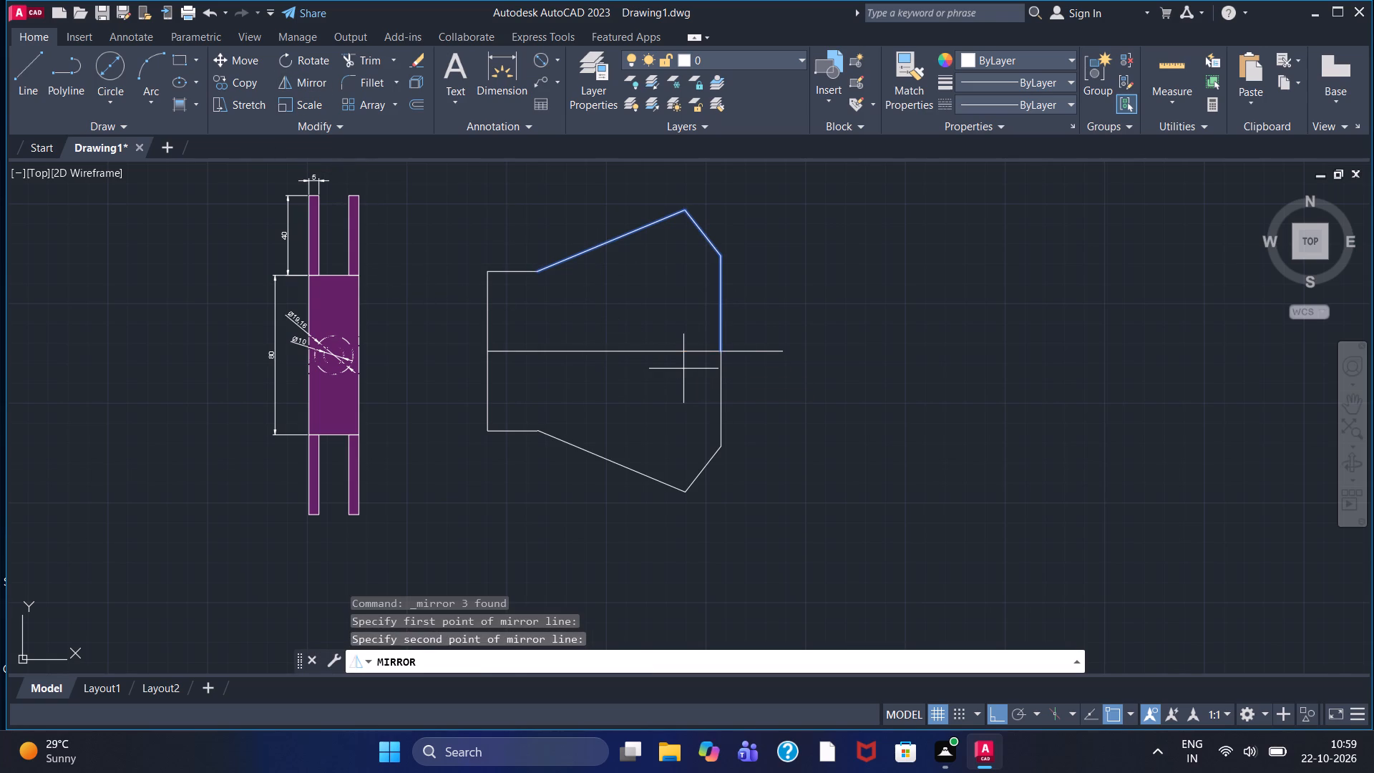
click(598, 663)
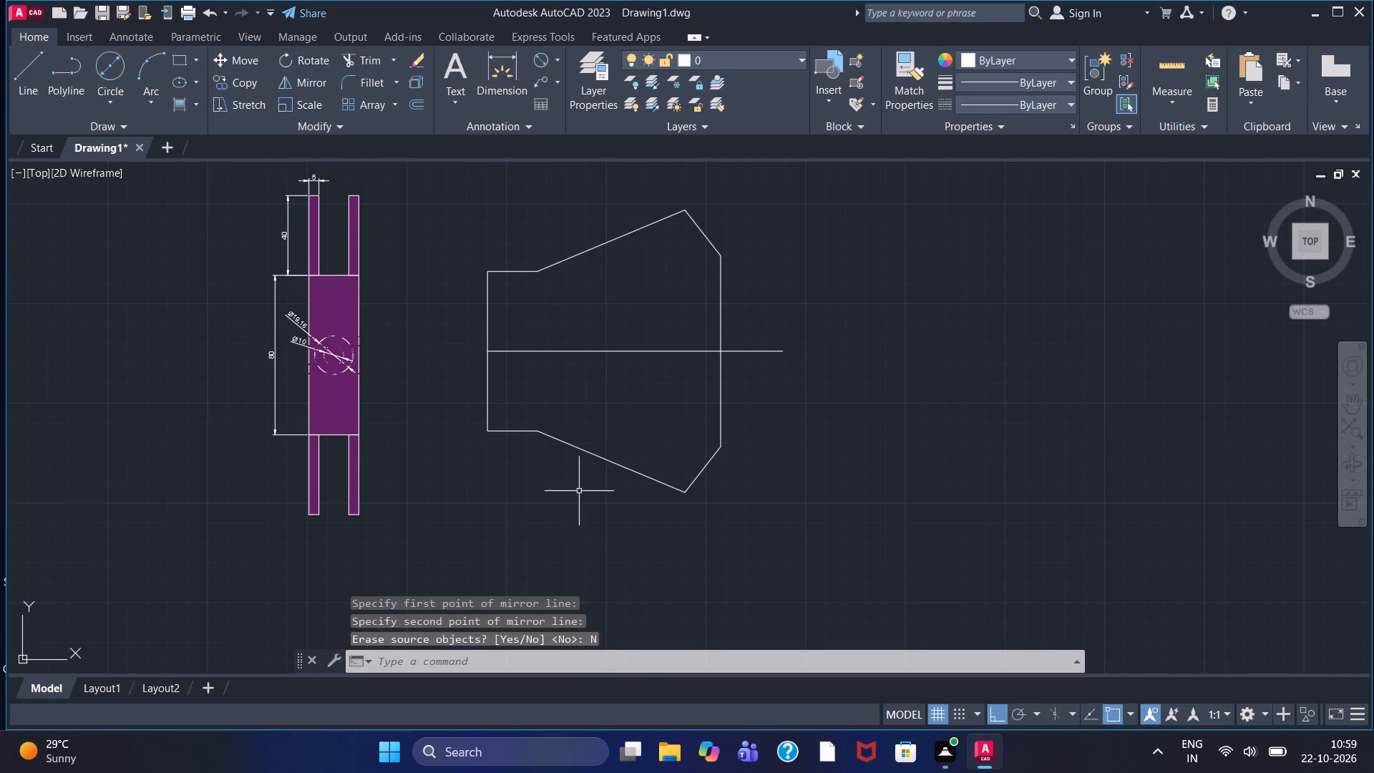
Fillet the upper peak between the long and short sloping lines with a radius of 10.
scroll(578, 407, down, 1)
scroll(578, 407, up, 1)
middle_drag(578, 407, 579, 445)
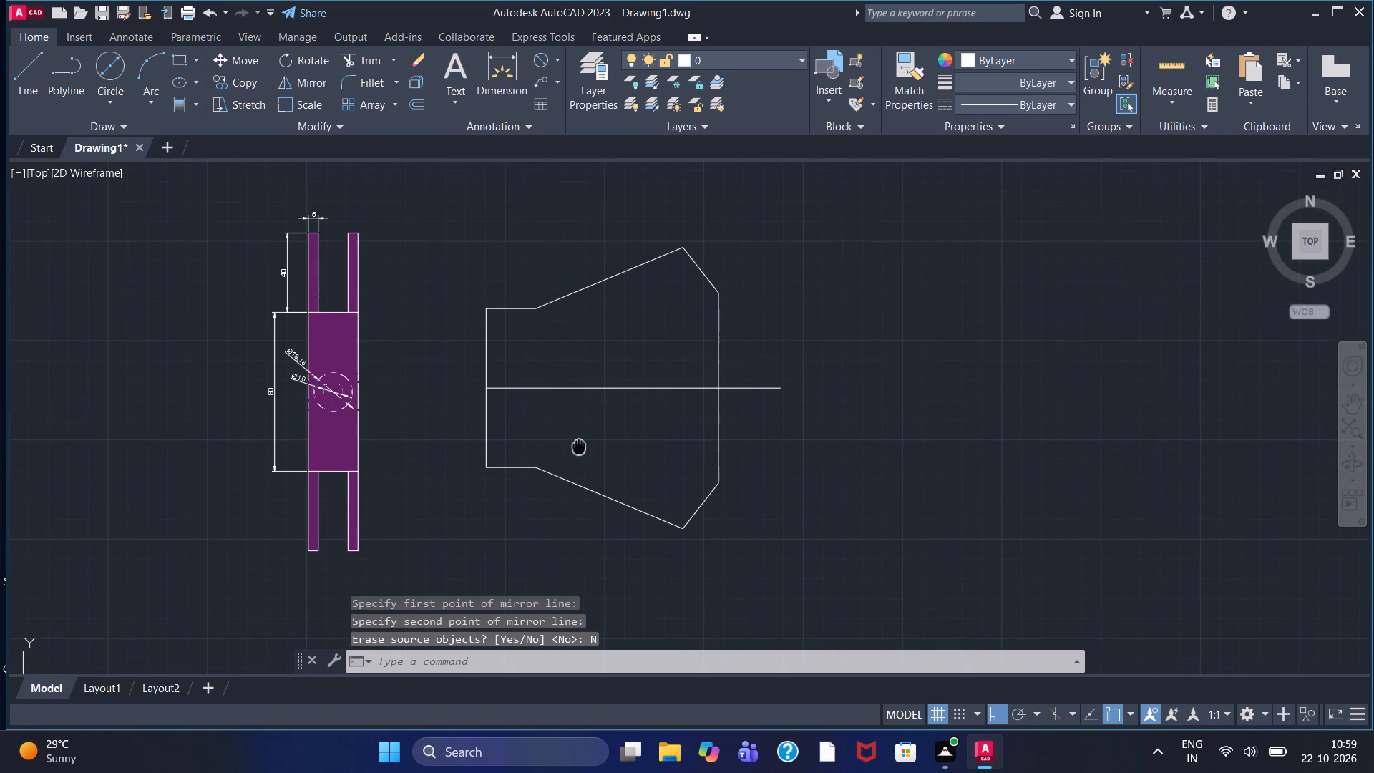
middle_drag(579, 445, 580, 446)
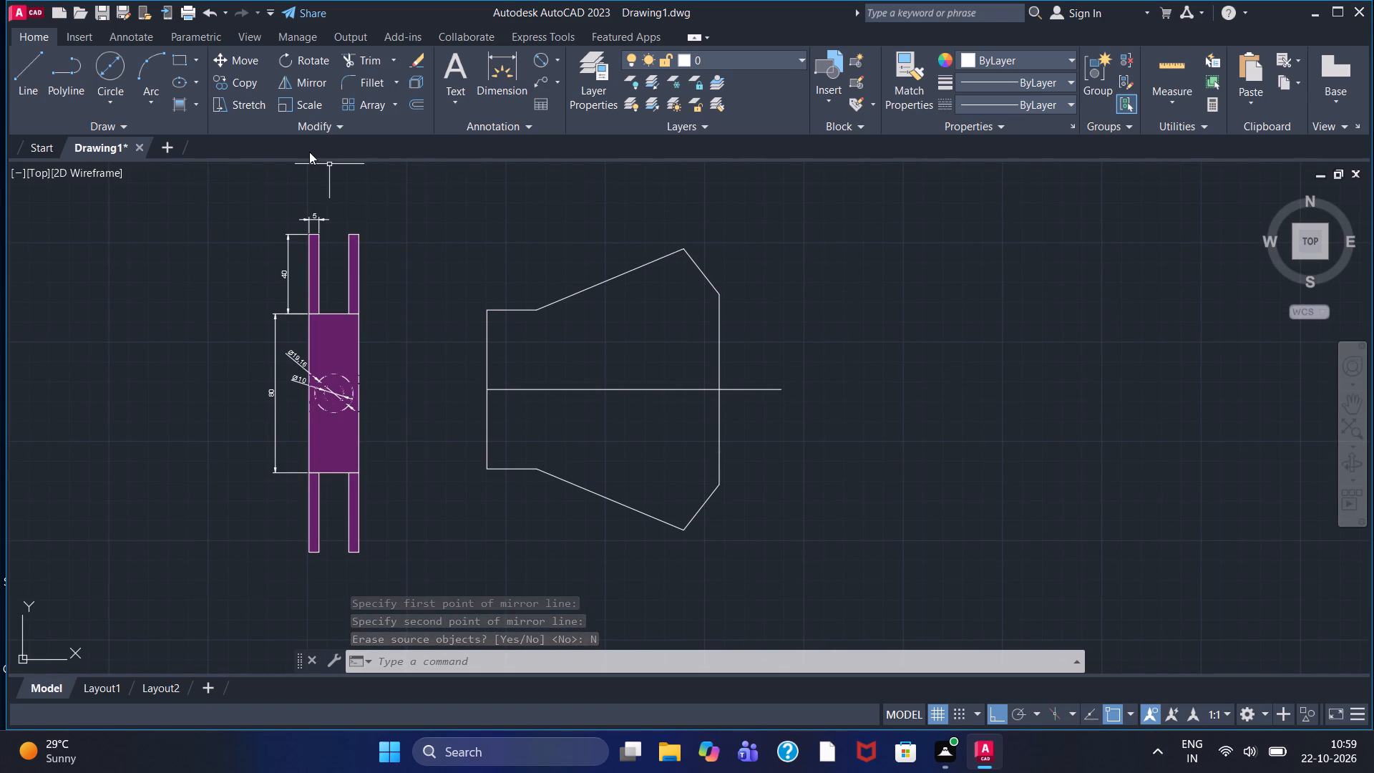
scroll(681, 281, up, 1)
scroll(656, 280, down, 1)
middle_drag(637, 322, 603, 303)
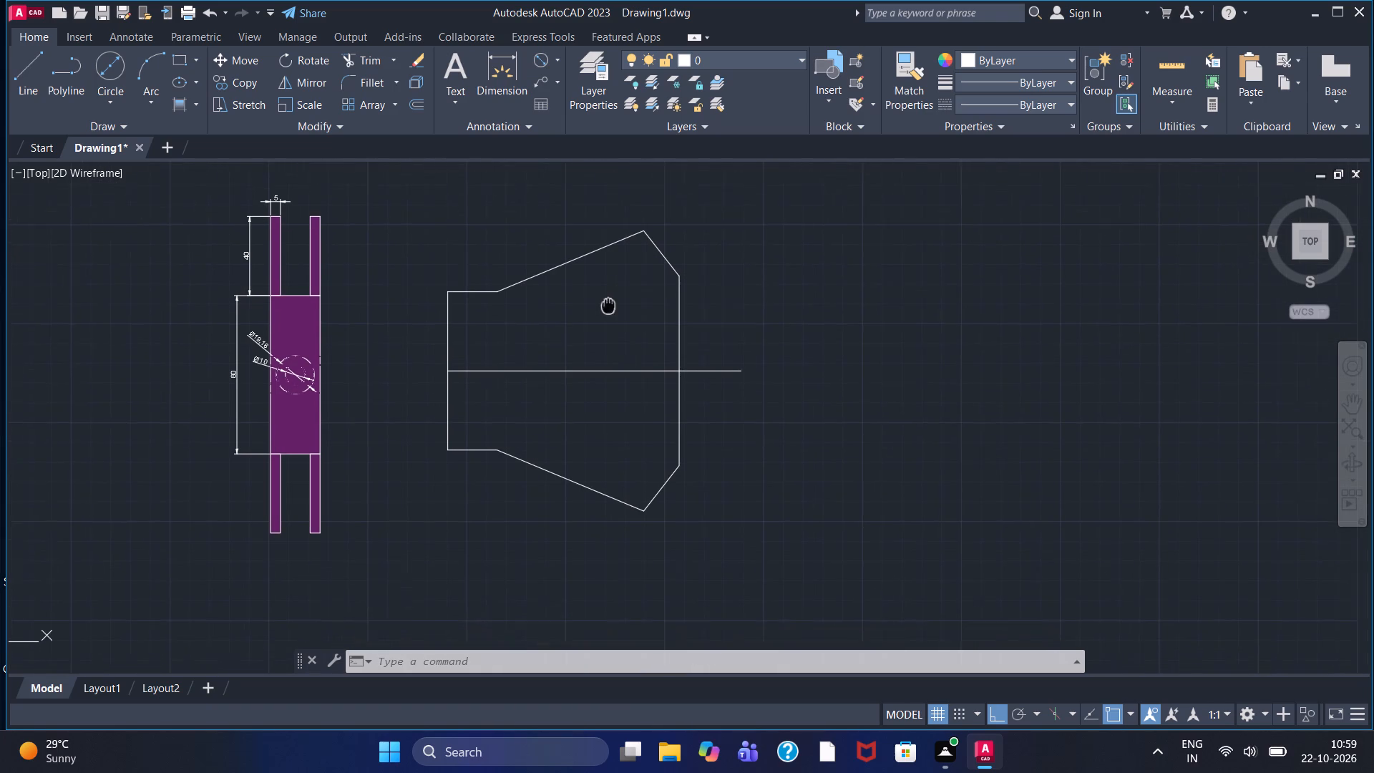
middle_drag(603, 303, 595, 299)
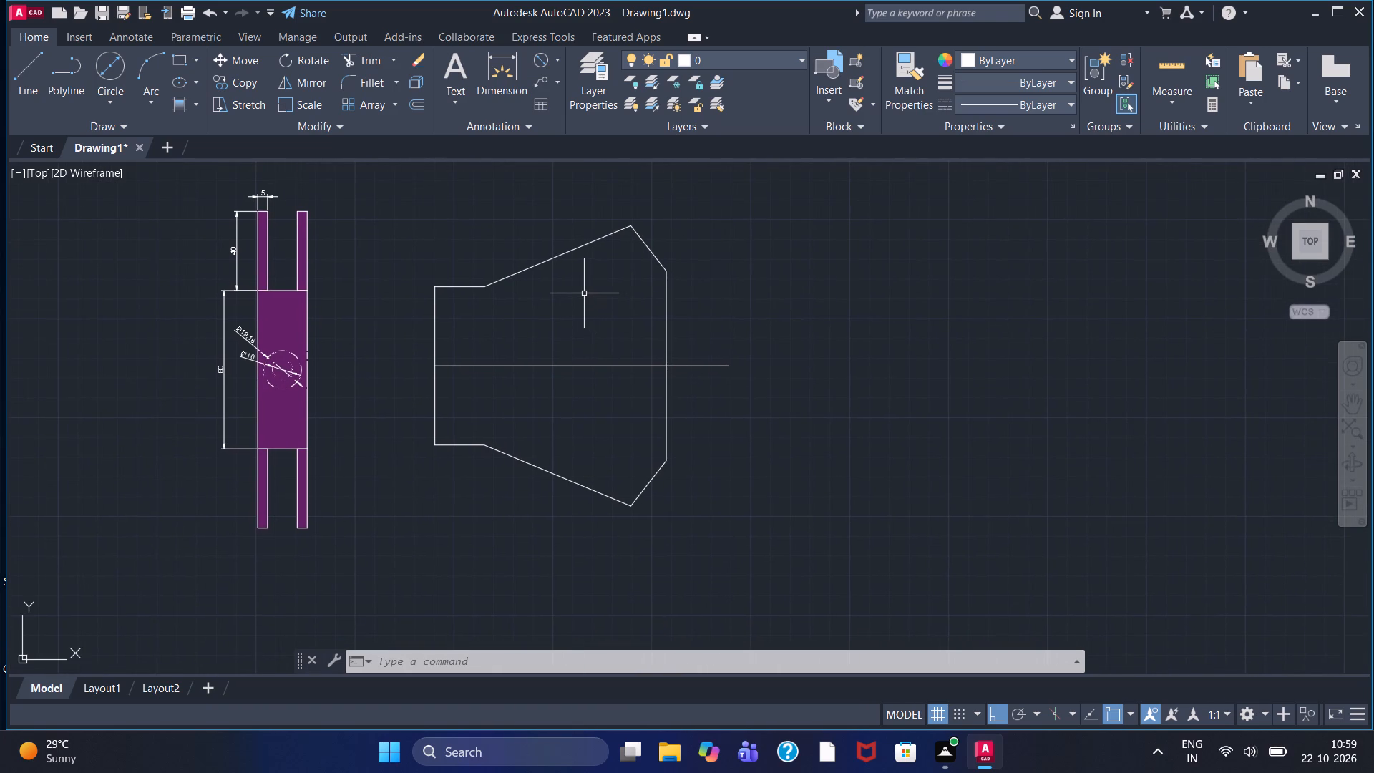
click(362, 83)
click(676, 664)
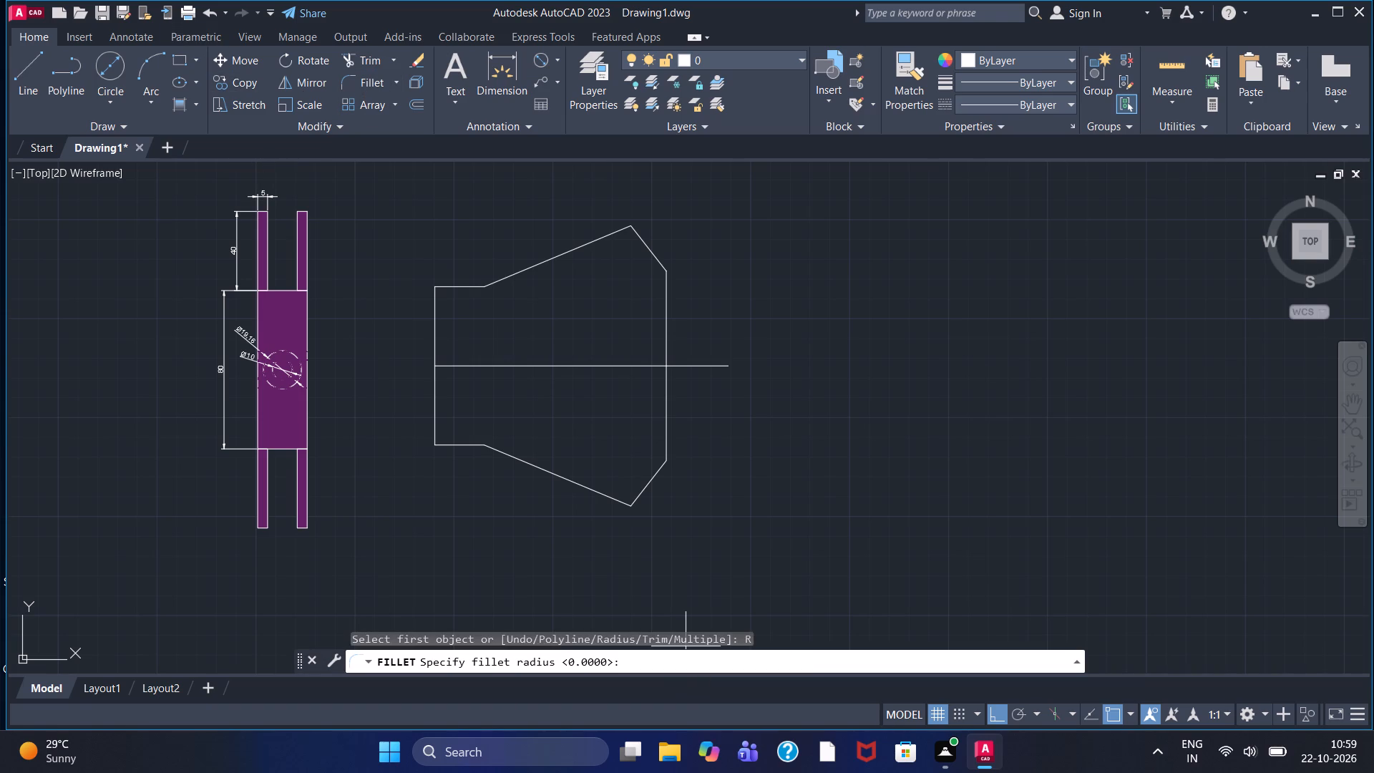
text(10)
key(Return)
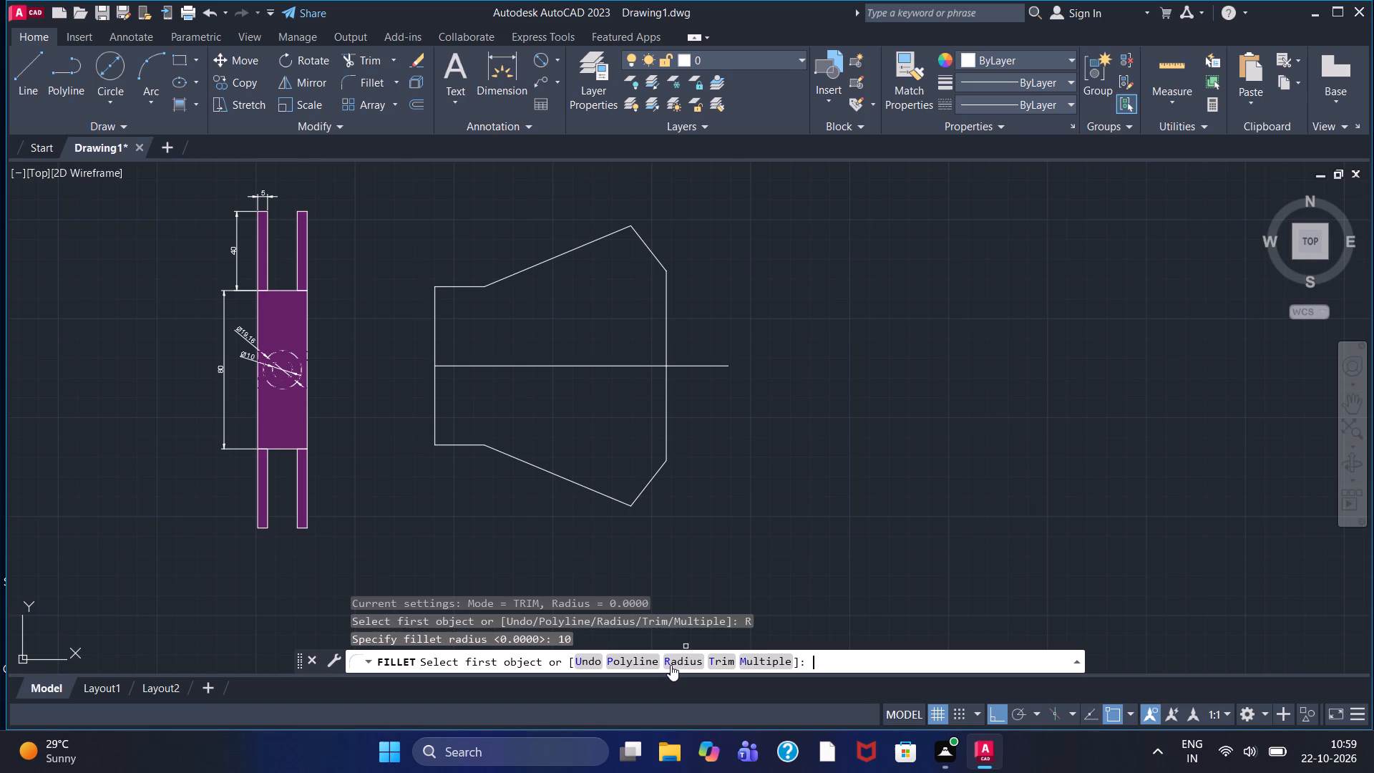
click(608, 234)
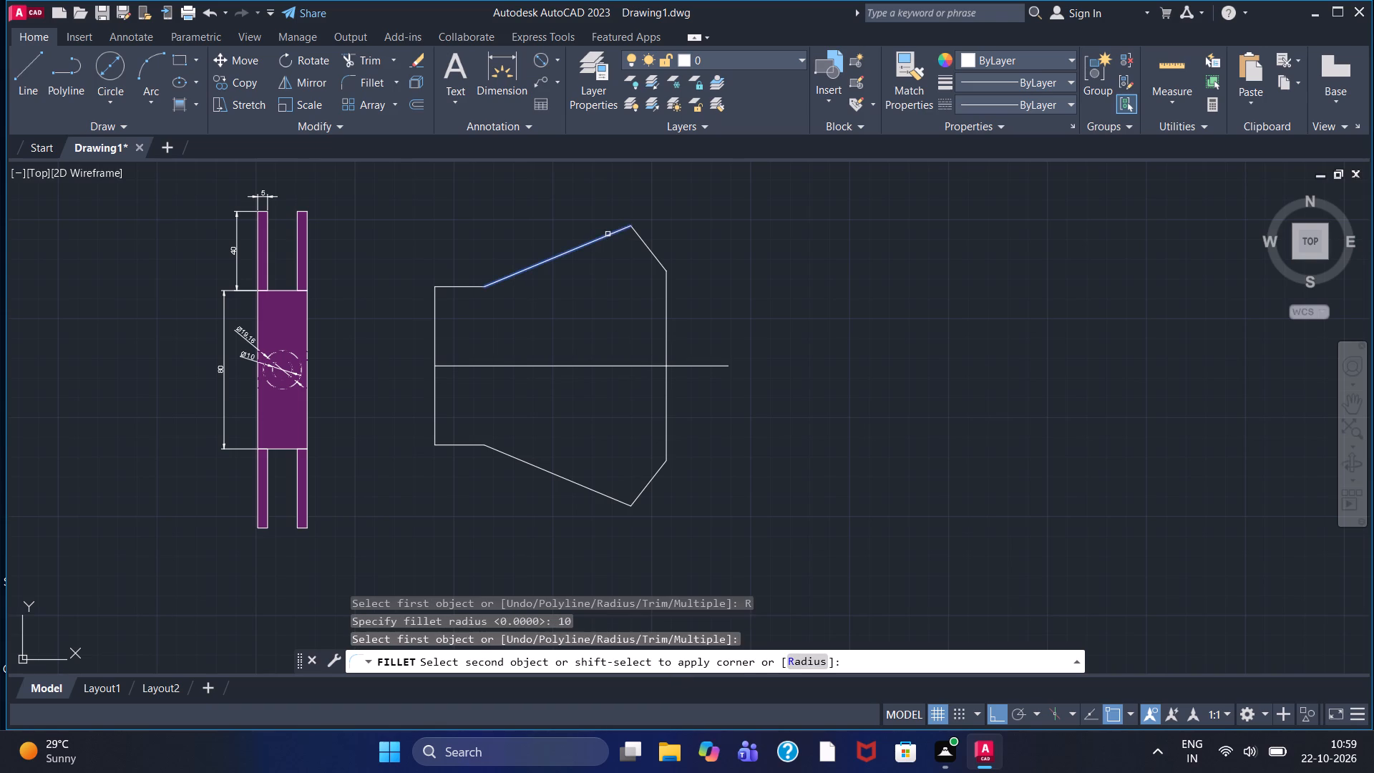
click(642, 240)
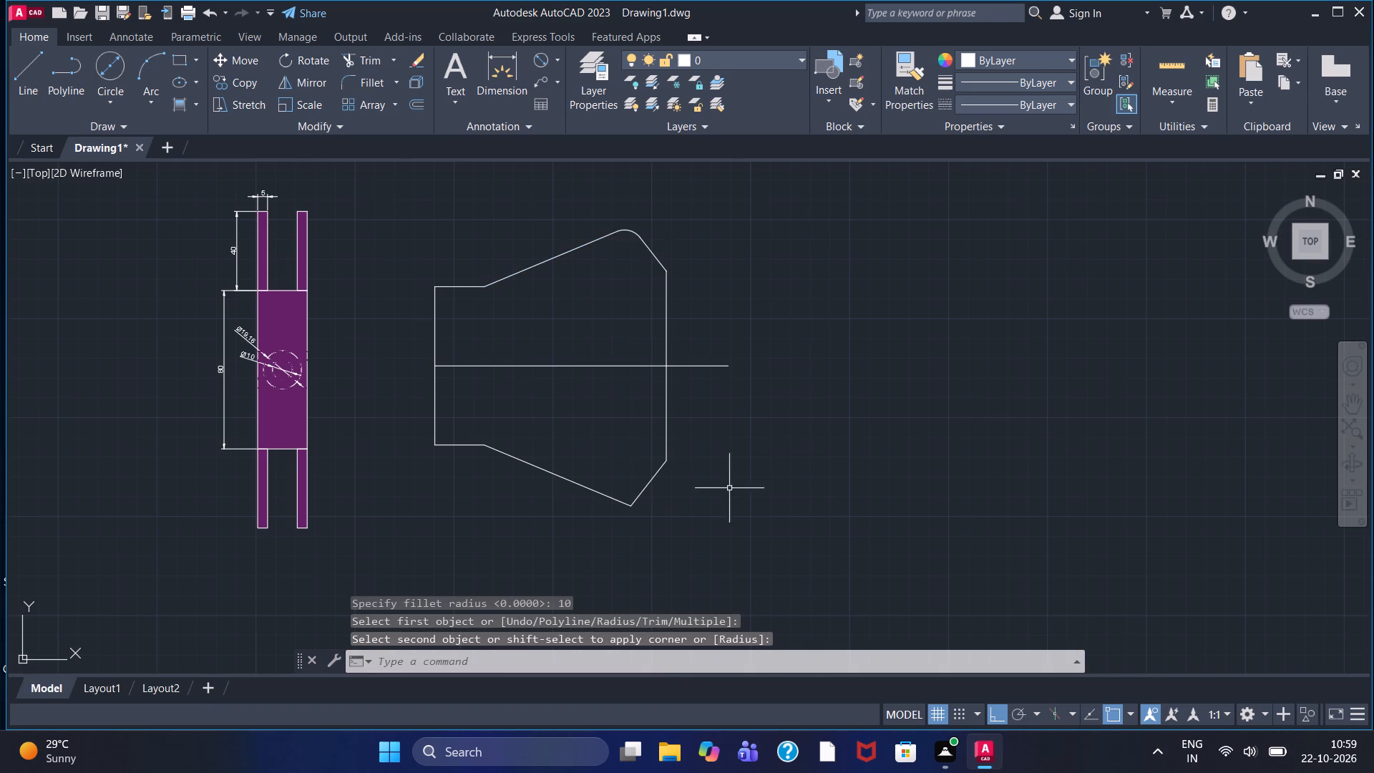
Fillet the mirrored lower peak between its two sloping lines with the same radius of 10.
right_click(731, 448)
click(807, 102)
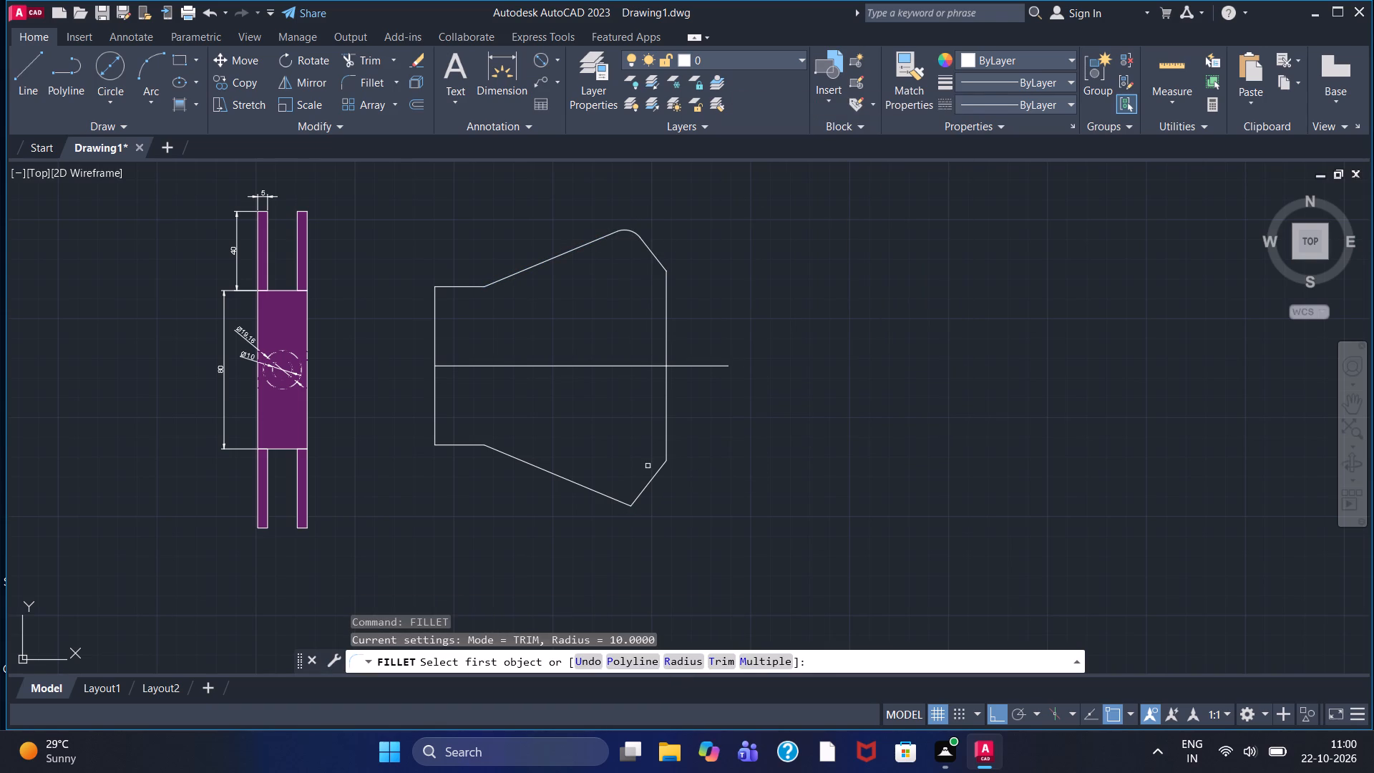
click(620, 502)
click(638, 499)
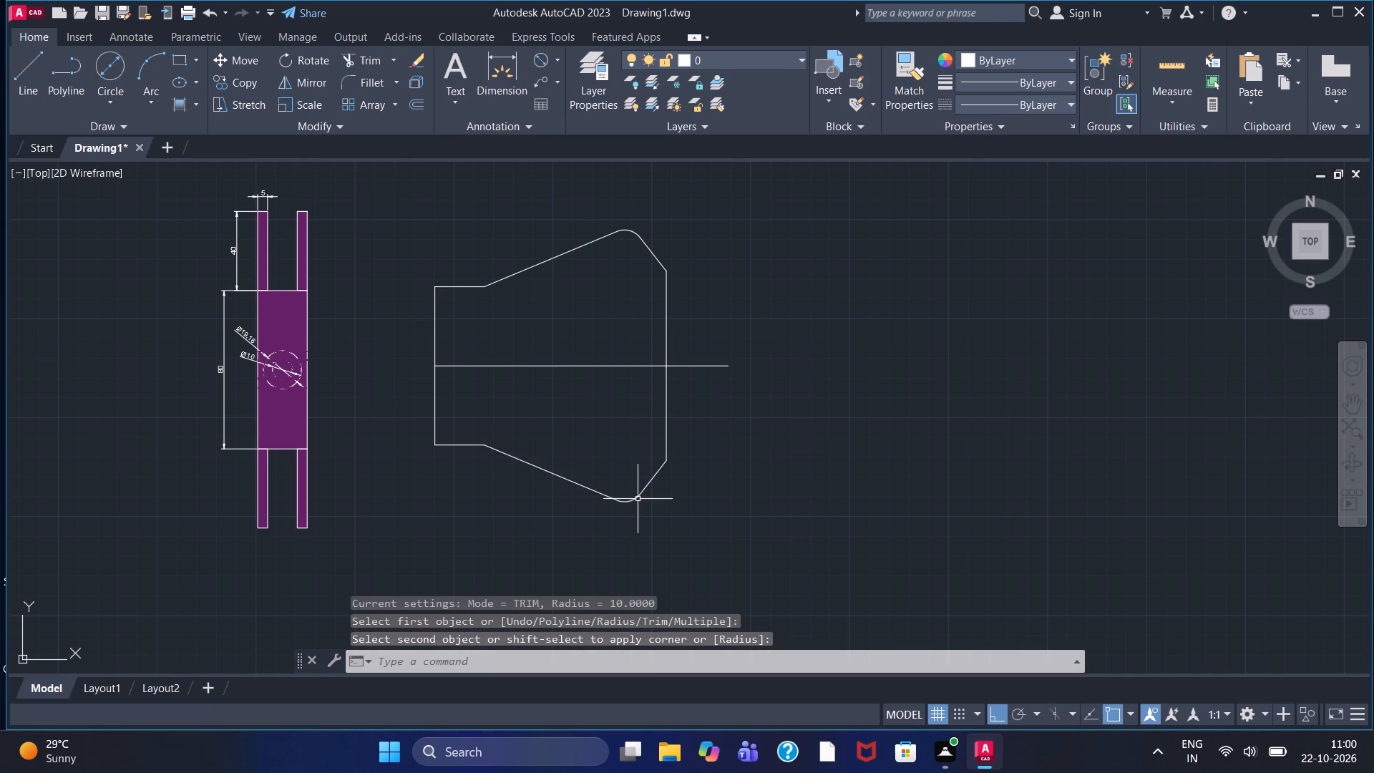
Draw a vertical line about 54 long inside the flared outline, crossing the horizontal centre line near the narrow end.
scroll(629, 462, down, 1)
scroll(628, 462, up, 1)
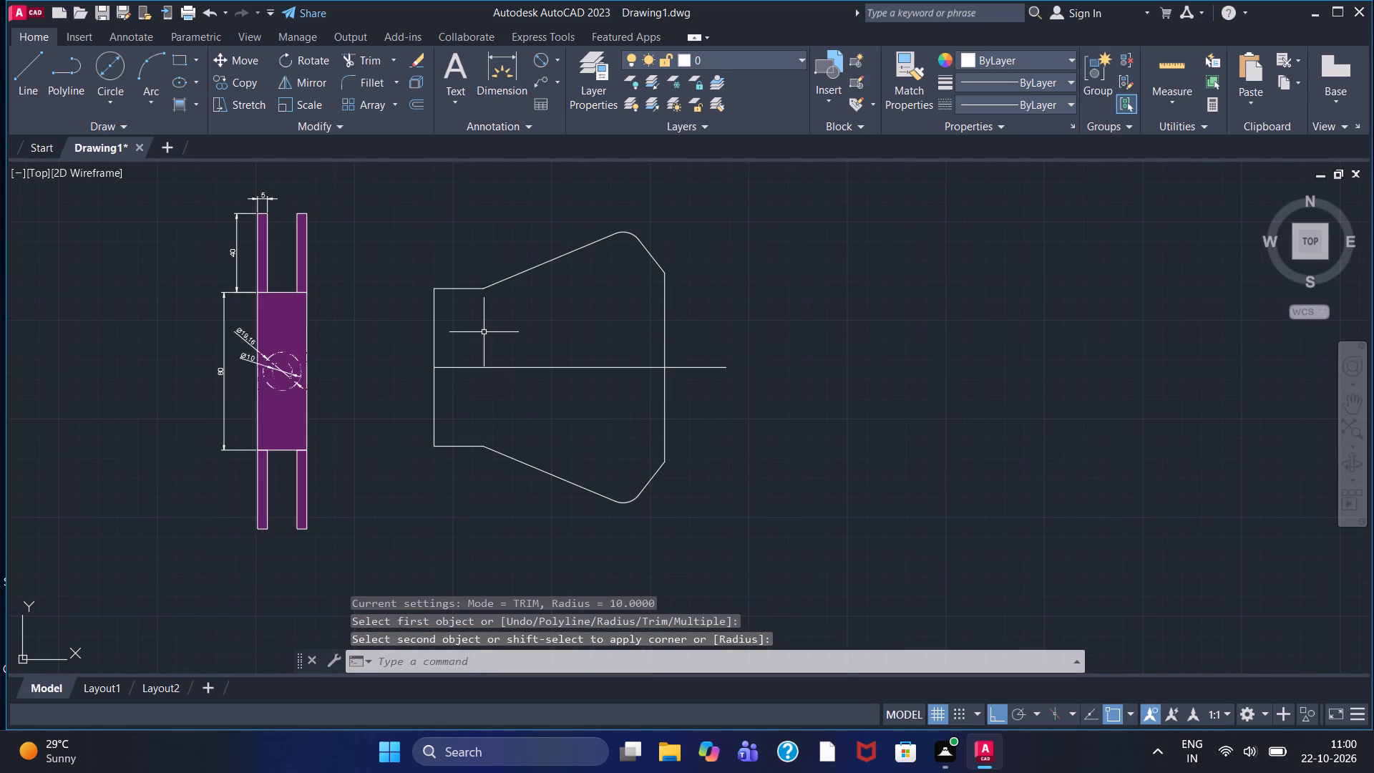
click(16, 71)
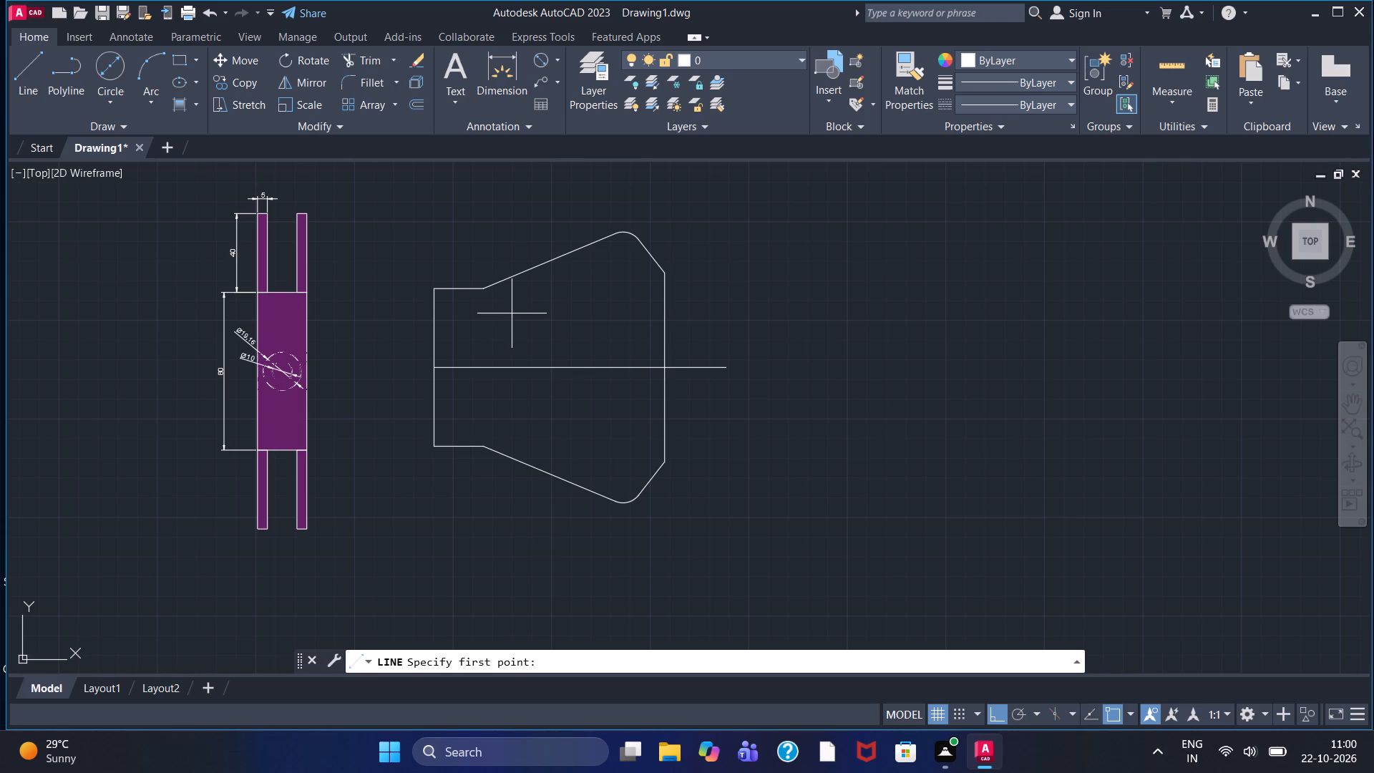
click(511, 313)
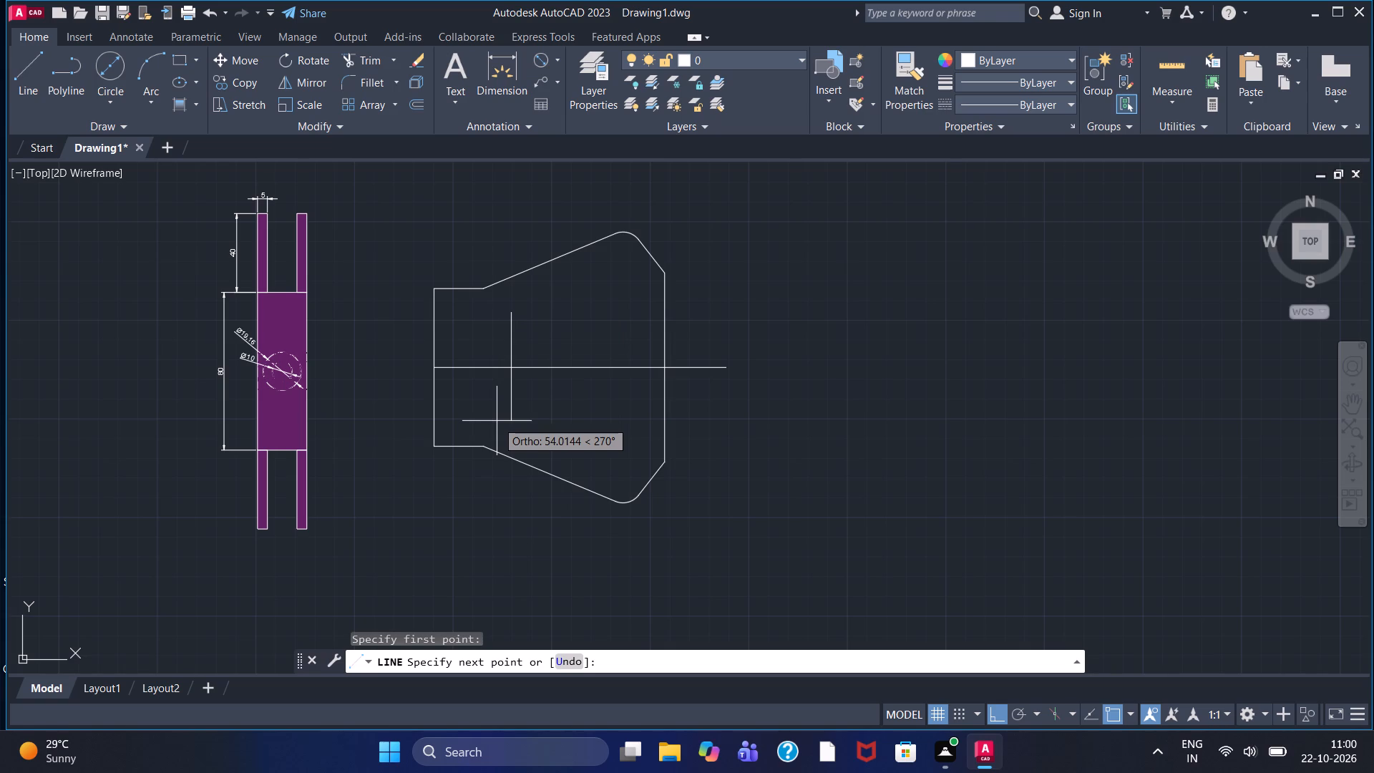
click(511, 419)
right_click(511, 419)
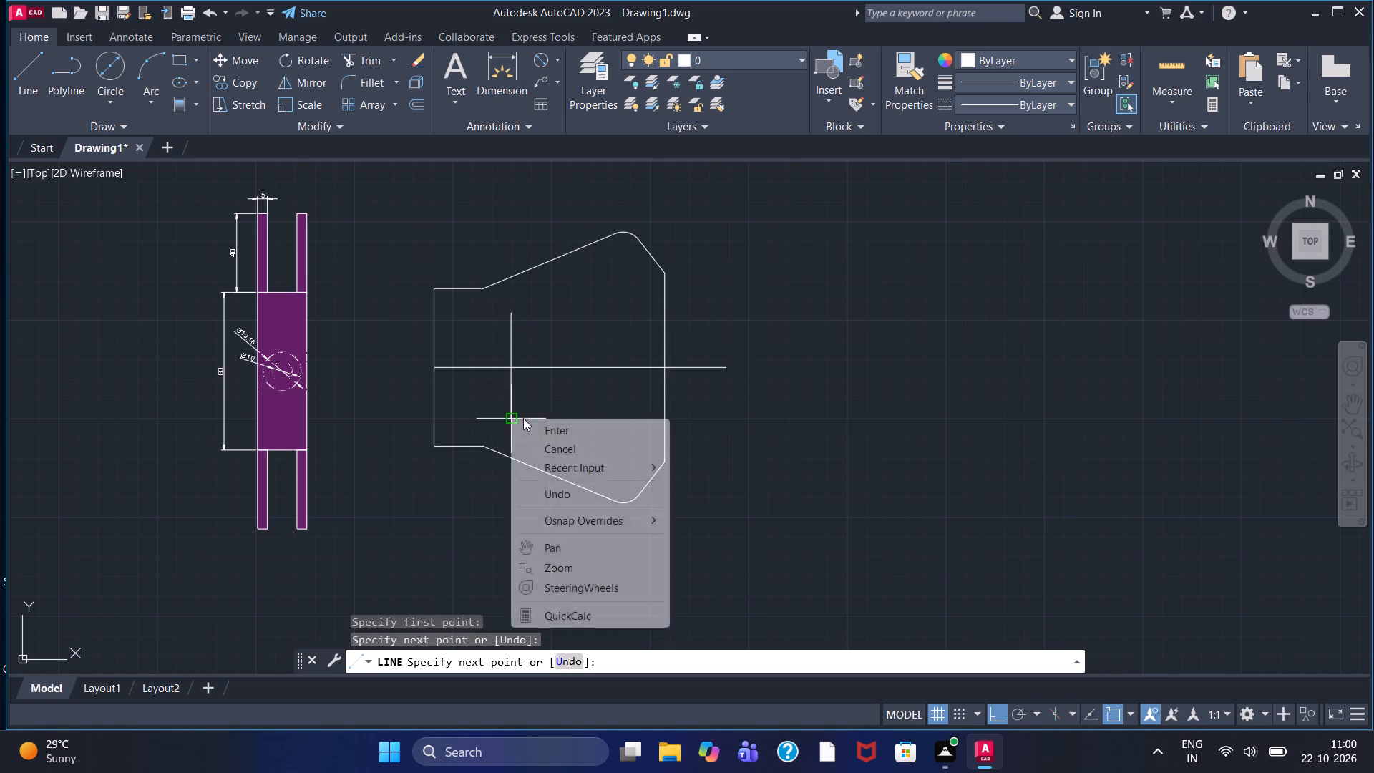
click(547, 424)
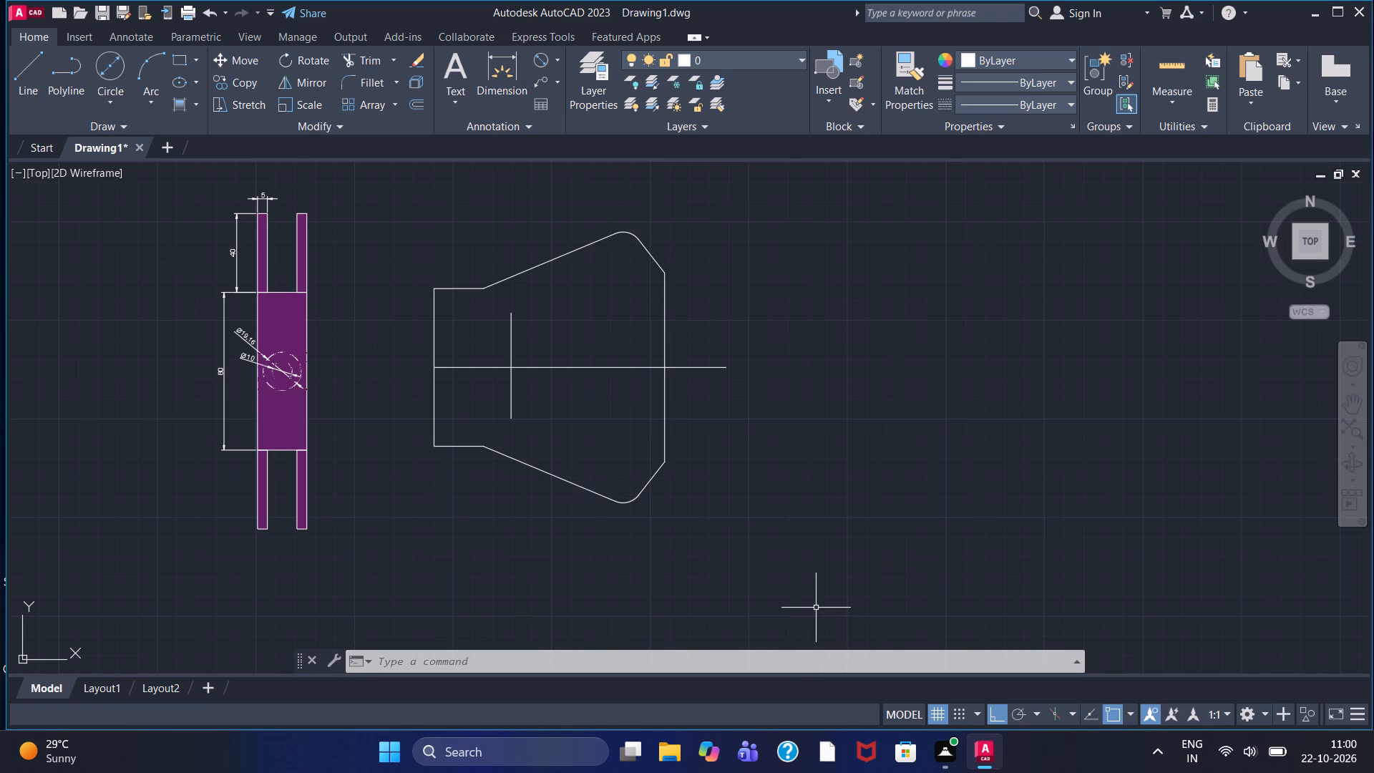
key(Escape)
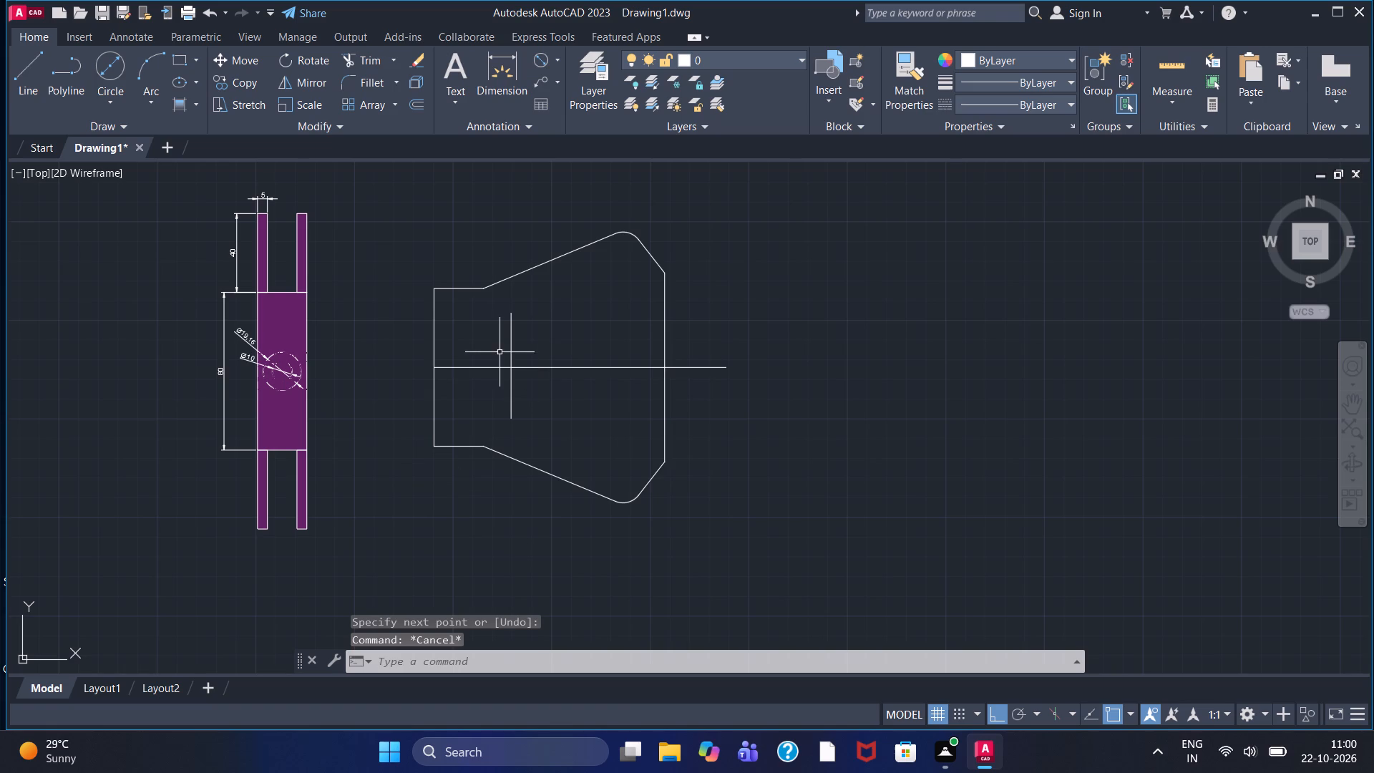
Offset the upper and lower long sloping lines of the flared outline inward by 10.
click(422, 95)
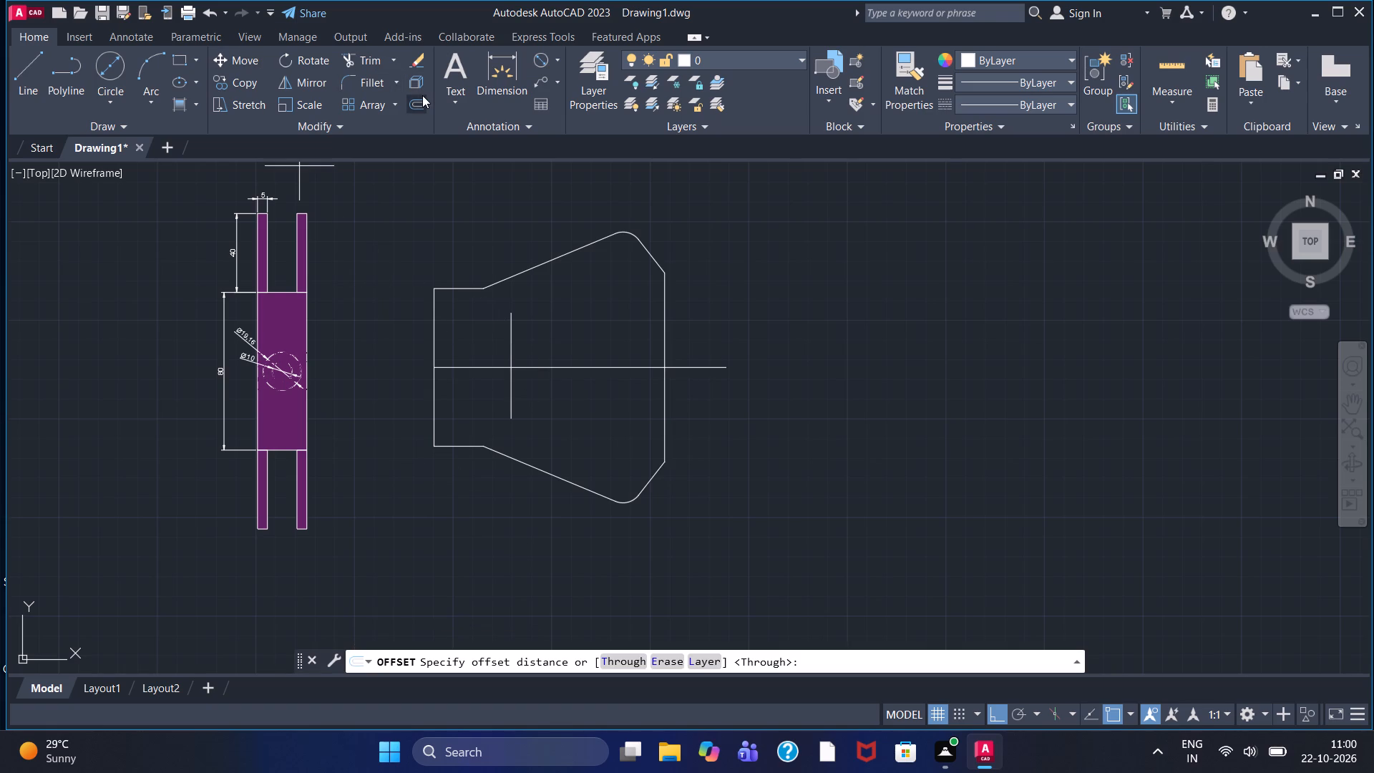
click(619, 662)
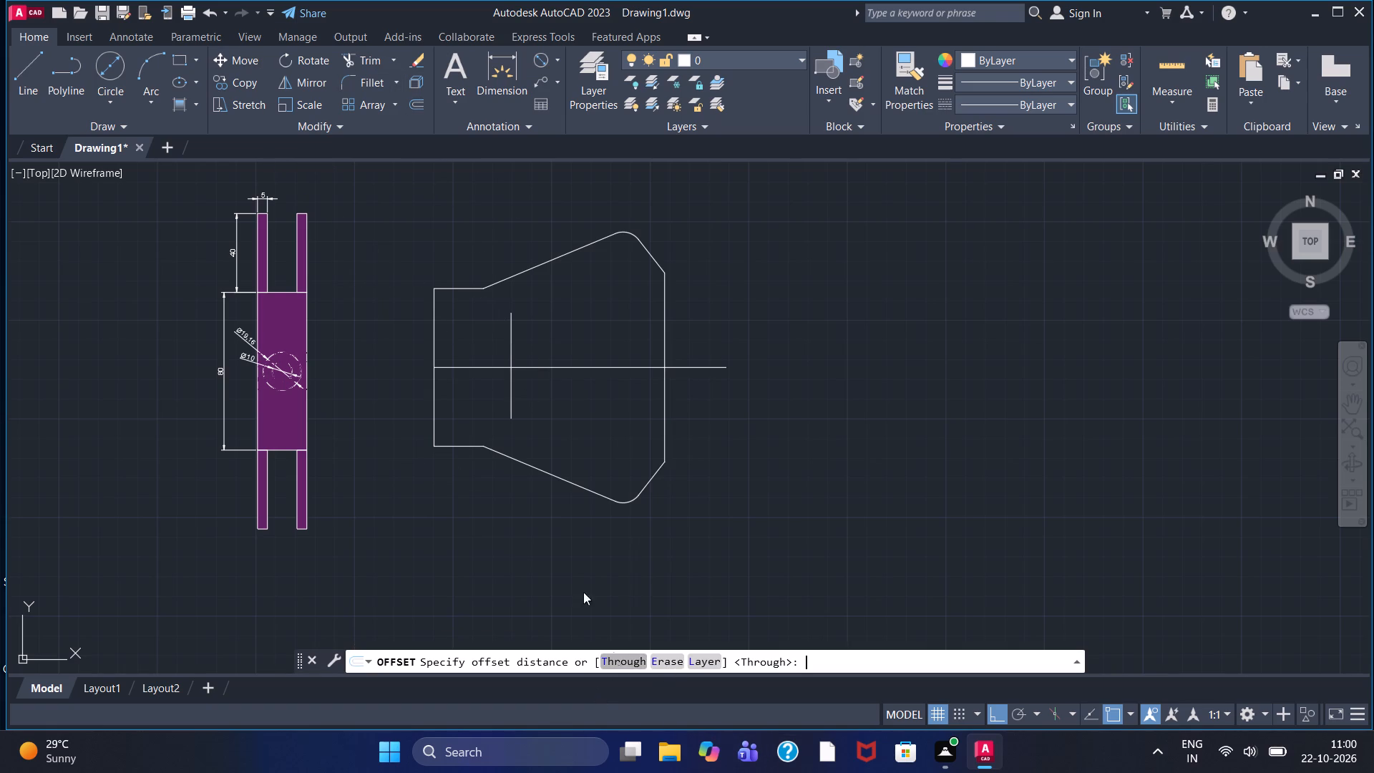
click(545, 263)
text(10)
key(Return)
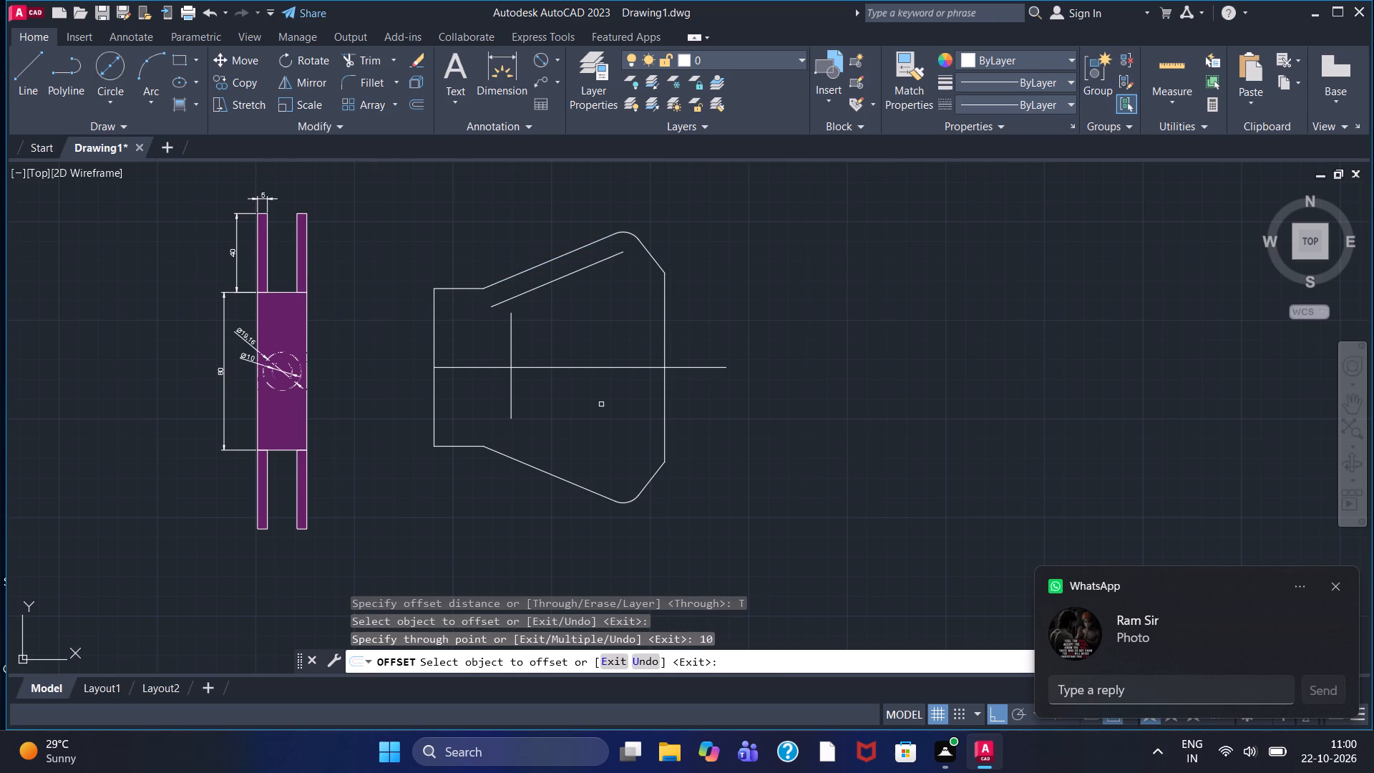
click(570, 479)
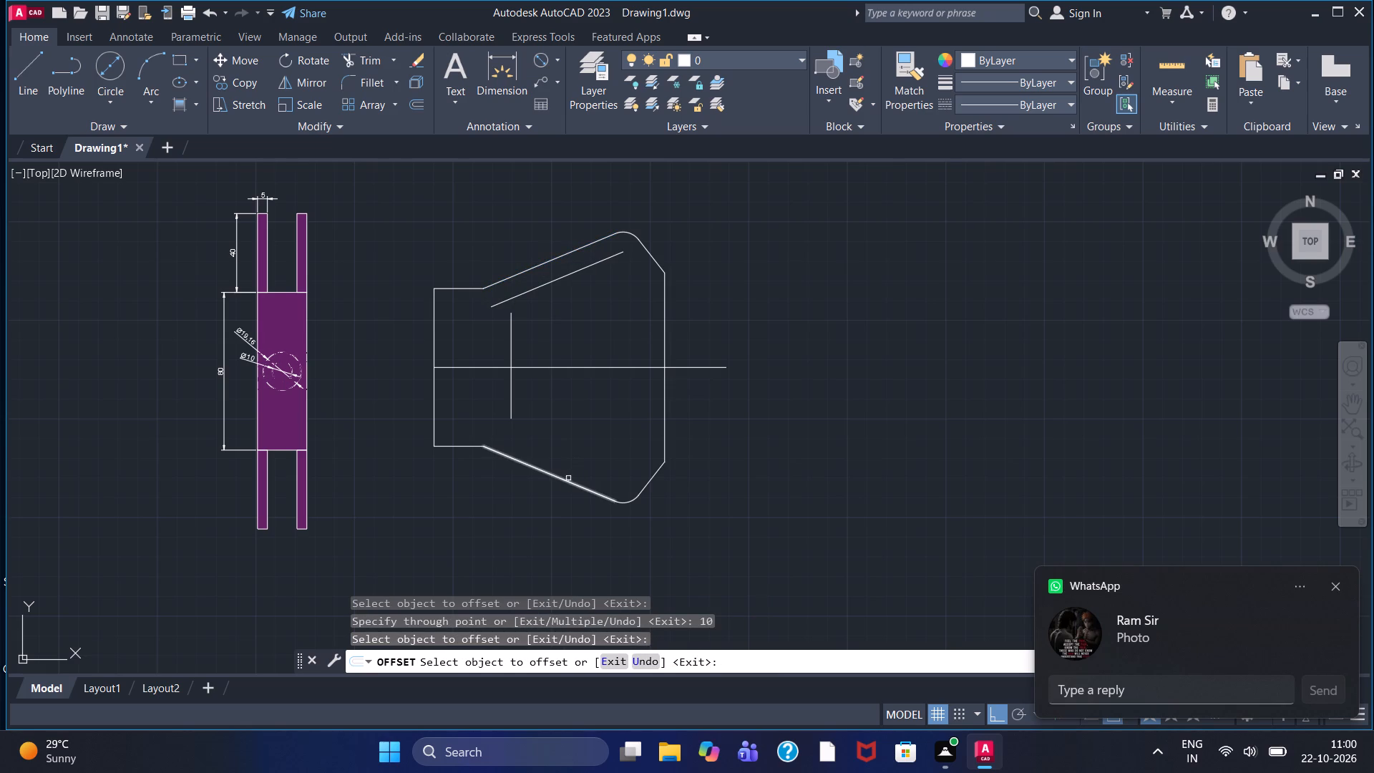
click(567, 479)
text(10)
key(Return)
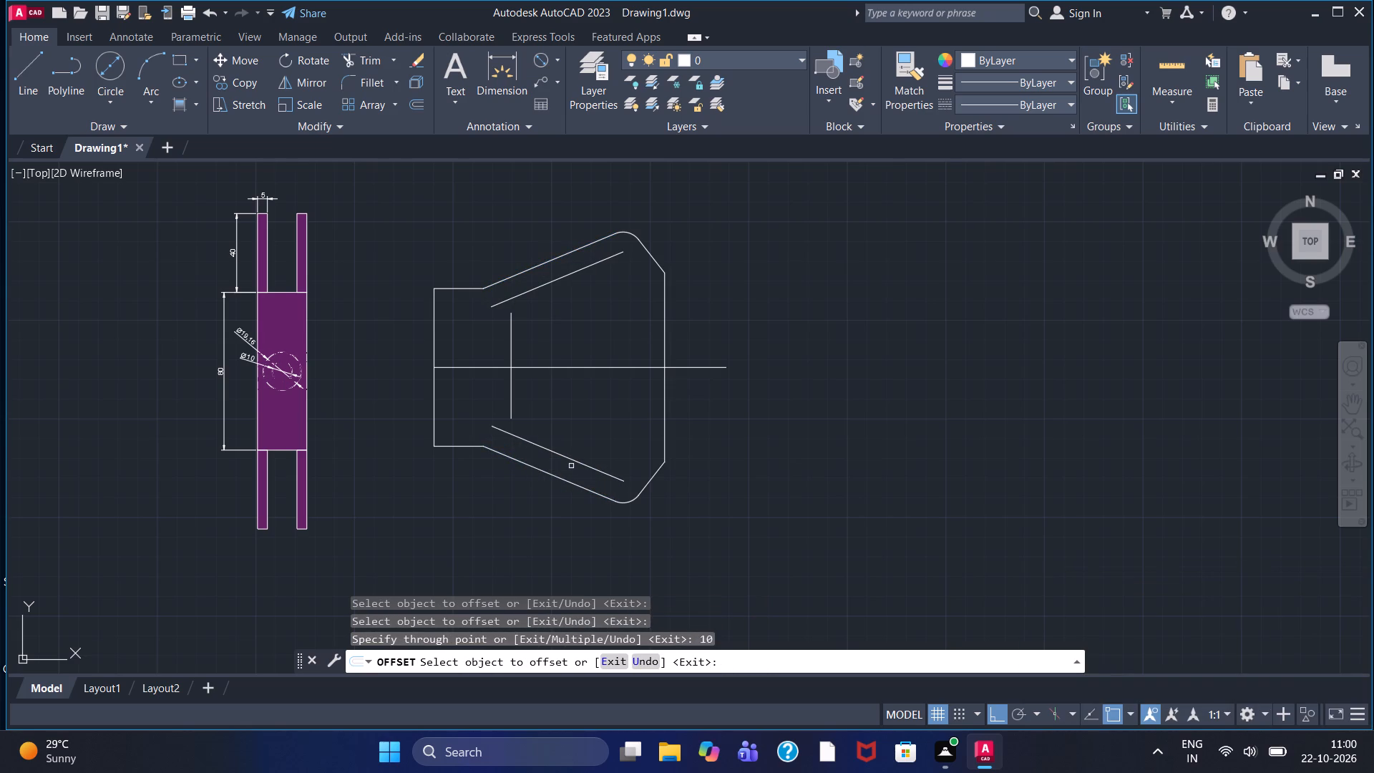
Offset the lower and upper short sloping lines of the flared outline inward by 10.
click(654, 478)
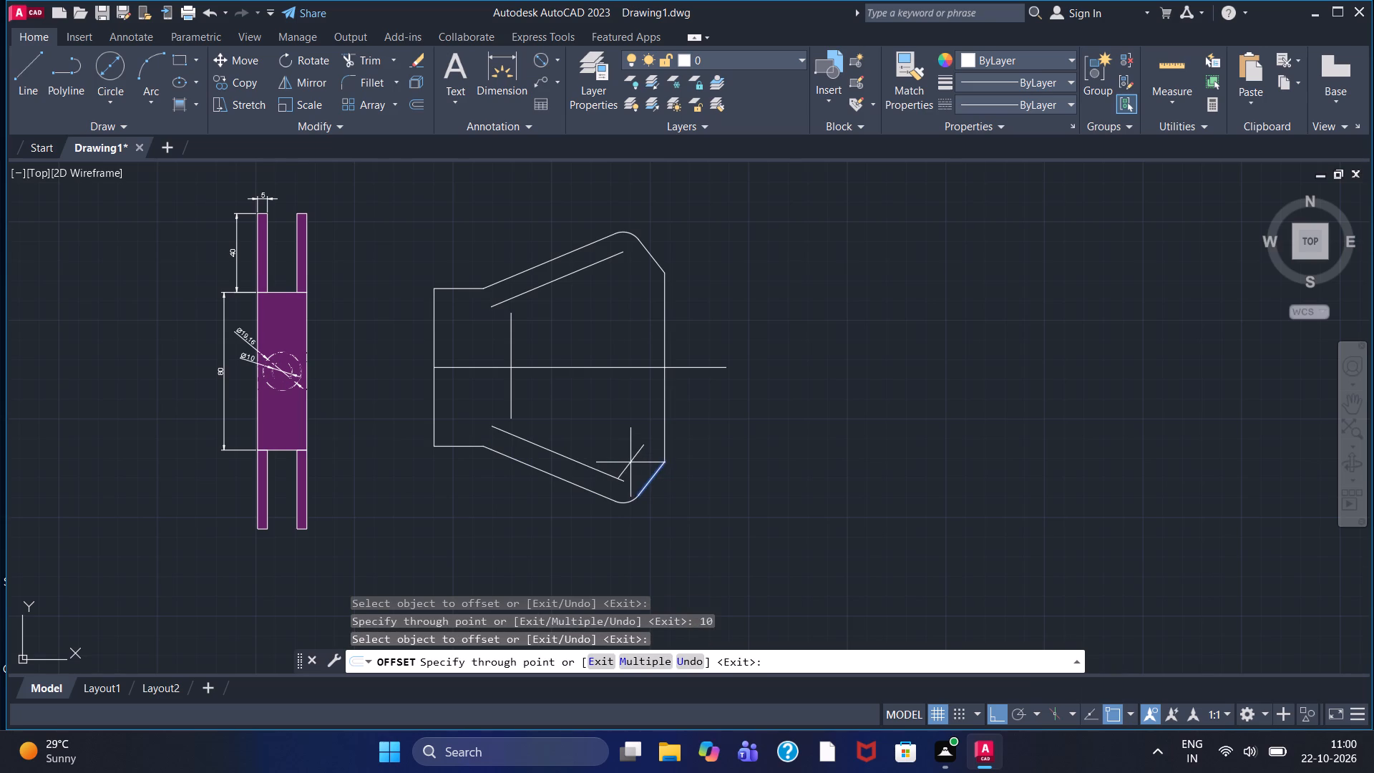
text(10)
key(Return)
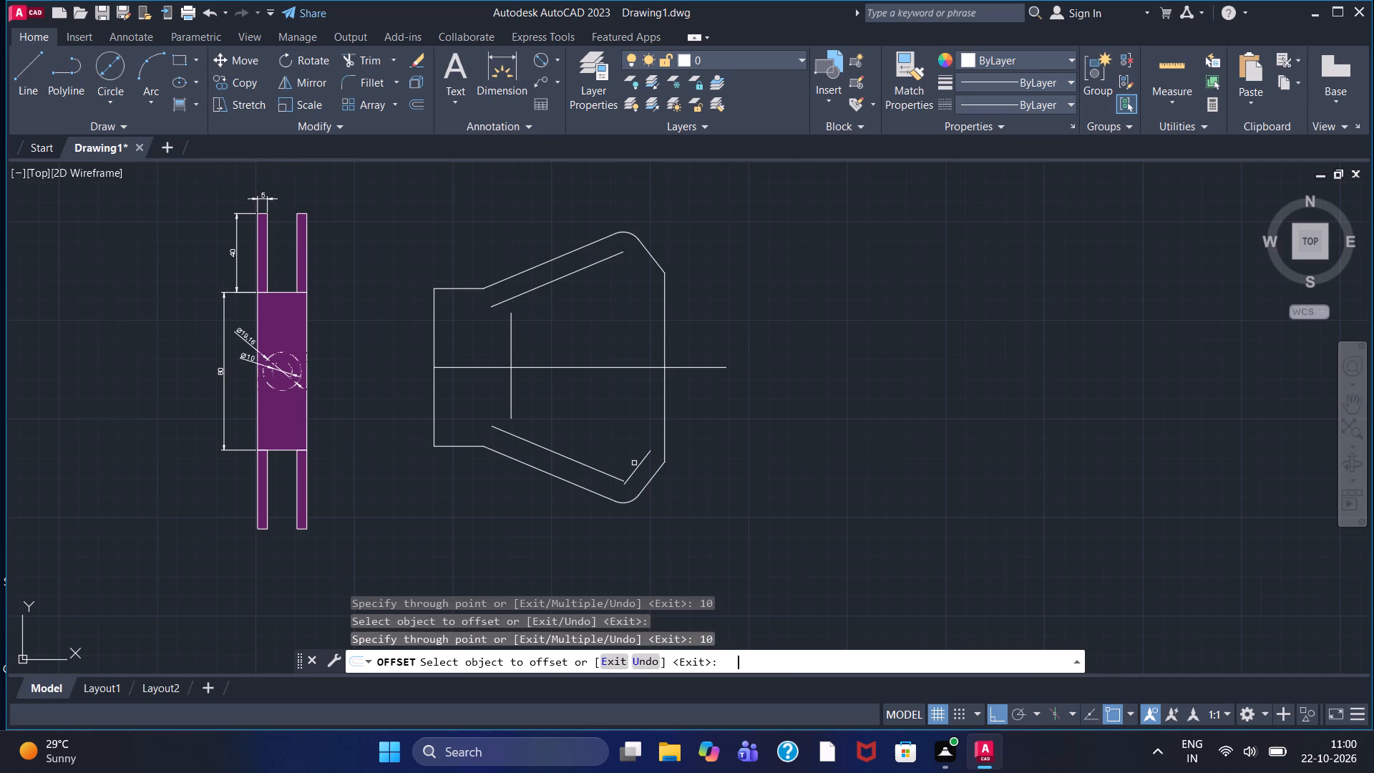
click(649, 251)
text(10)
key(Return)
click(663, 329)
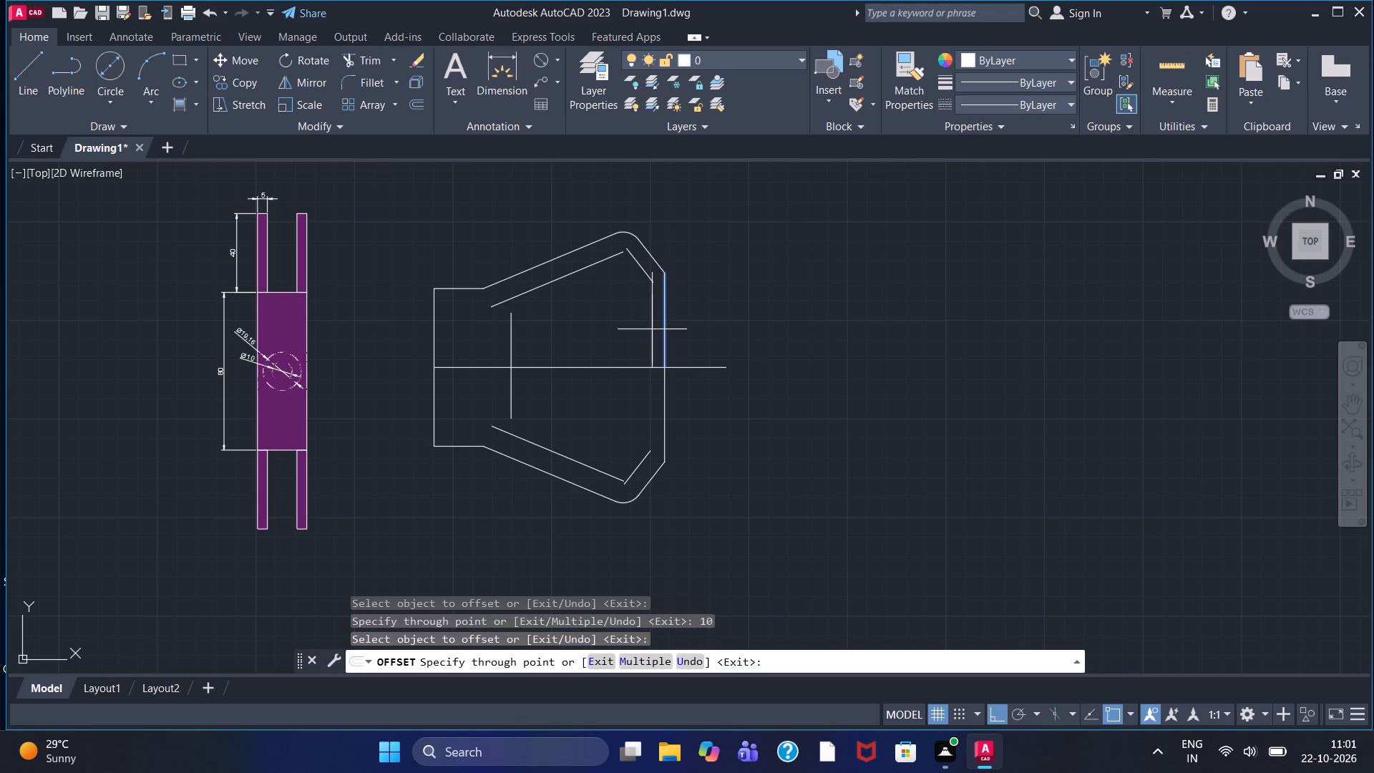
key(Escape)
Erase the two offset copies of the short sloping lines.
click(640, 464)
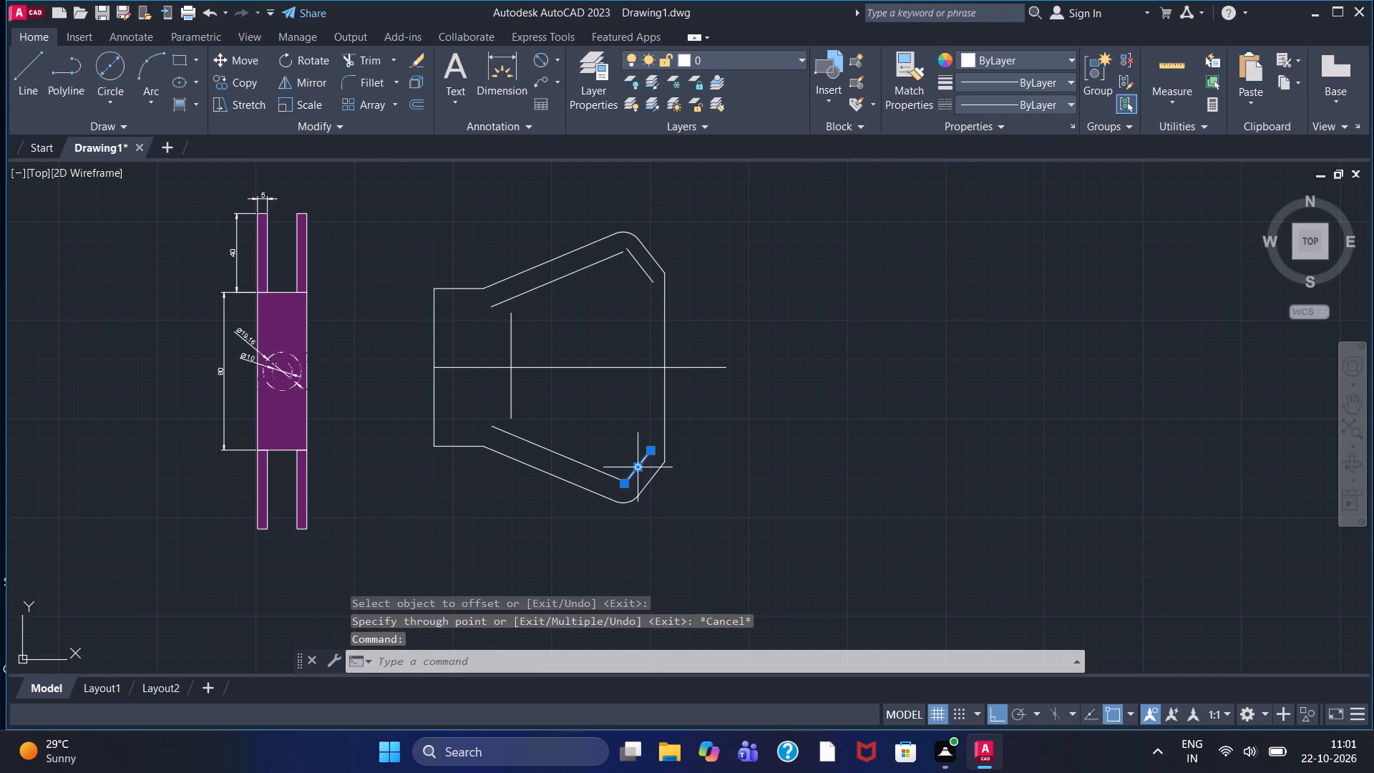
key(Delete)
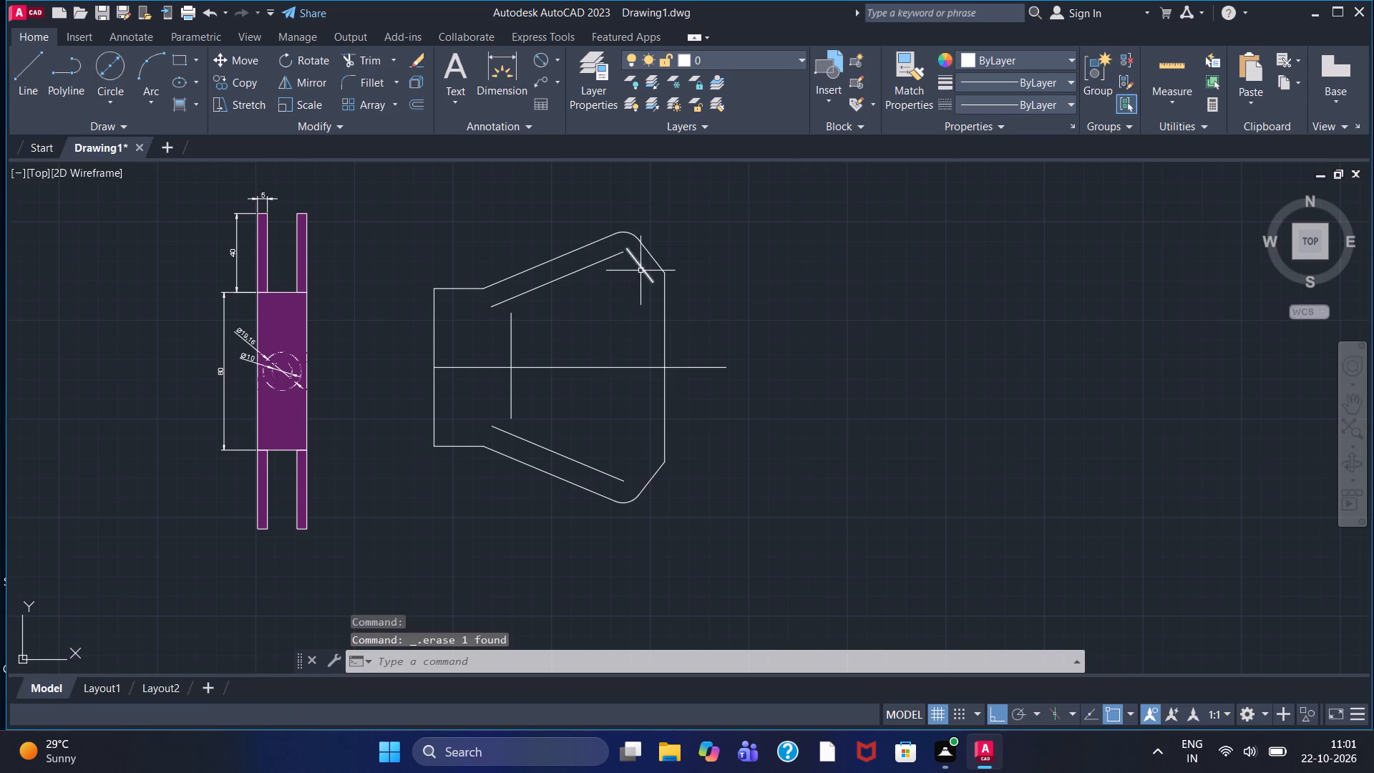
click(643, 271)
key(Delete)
Offset the upper and lower short sloping lines of the flared outline inward by 18.
click(420, 104)
click(622, 661)
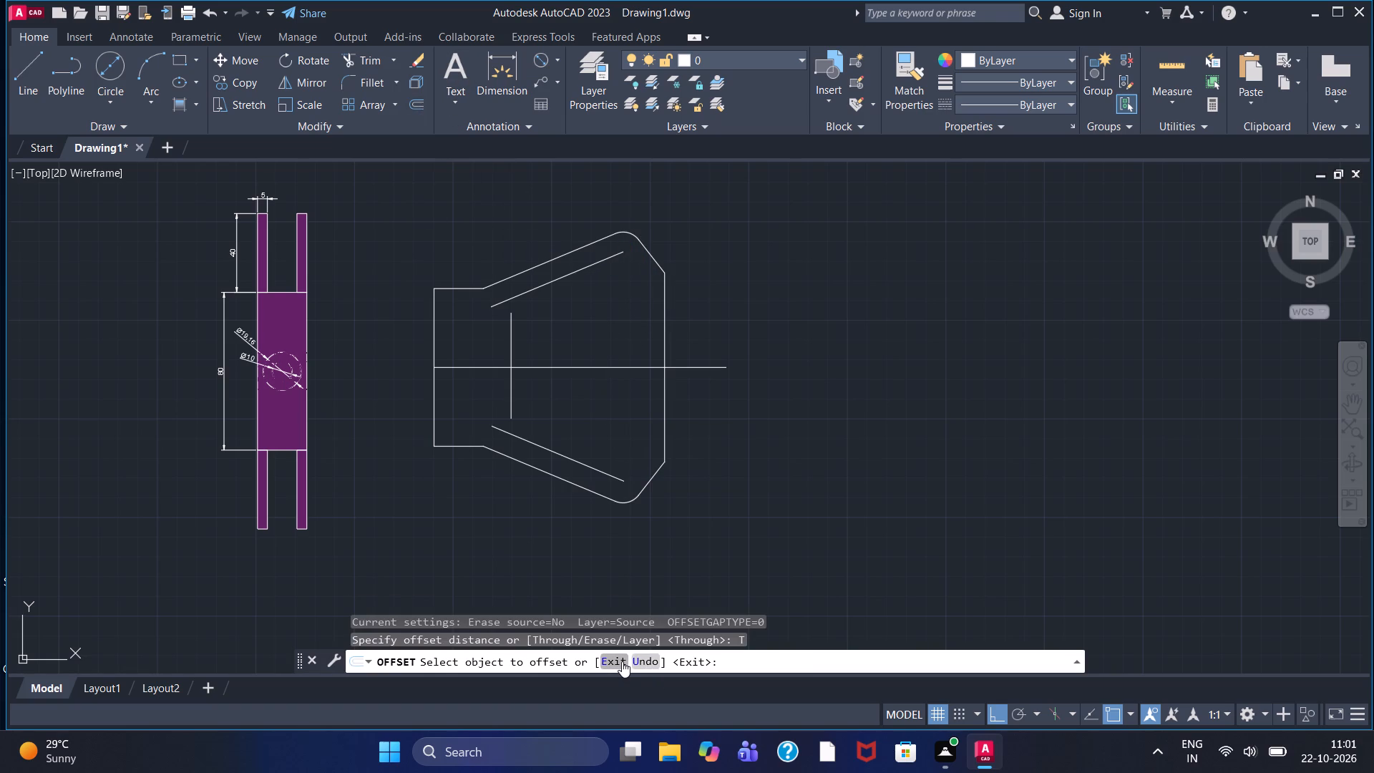
text(18)
key(Return)
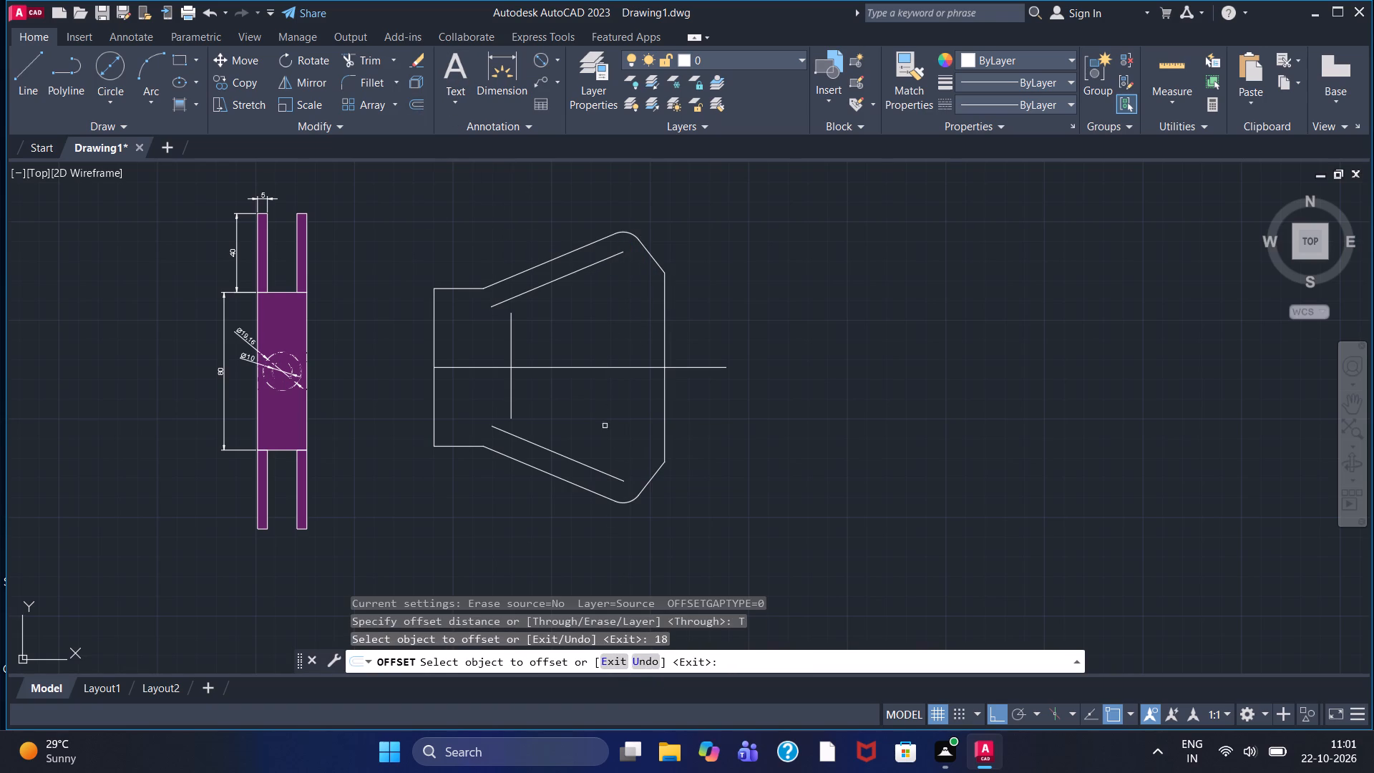
click(648, 250)
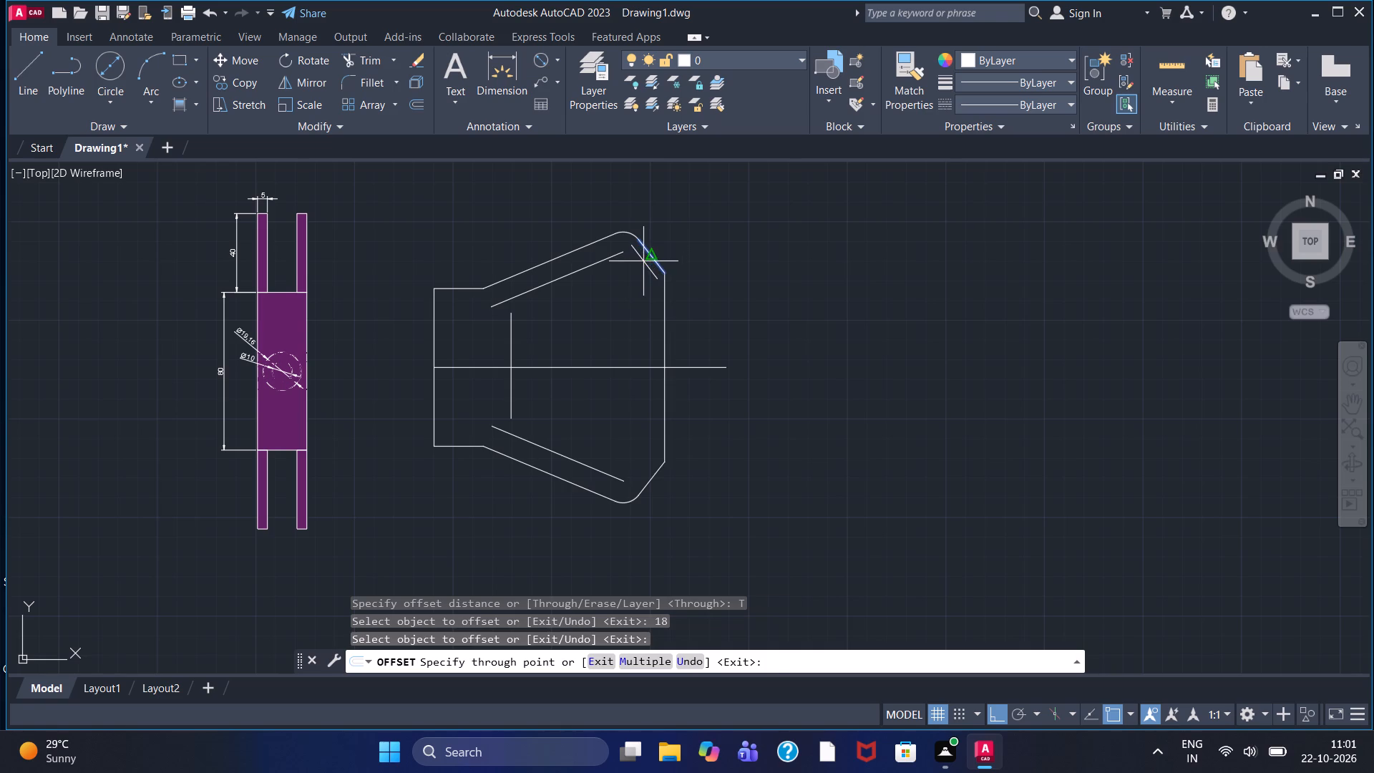
text(18)
key(Return)
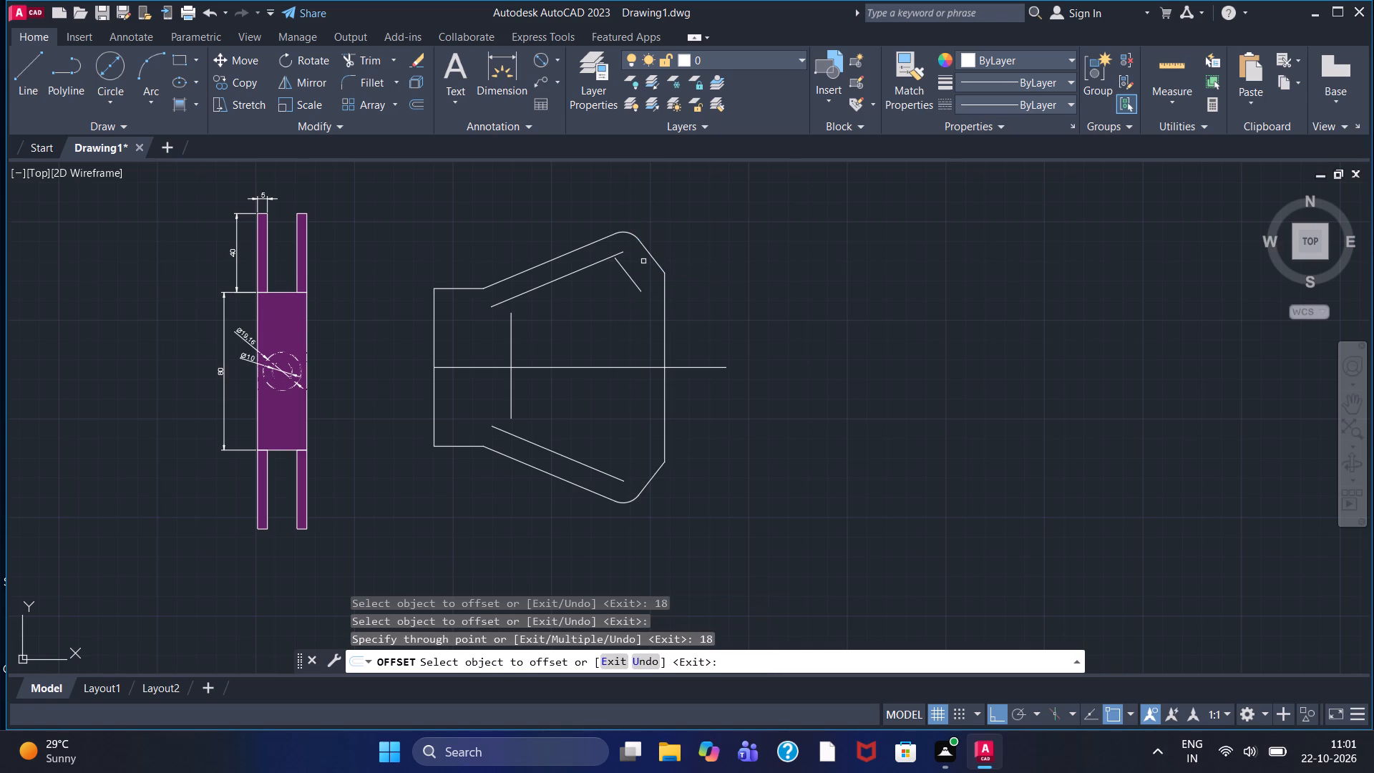
click(644, 490)
text(18)
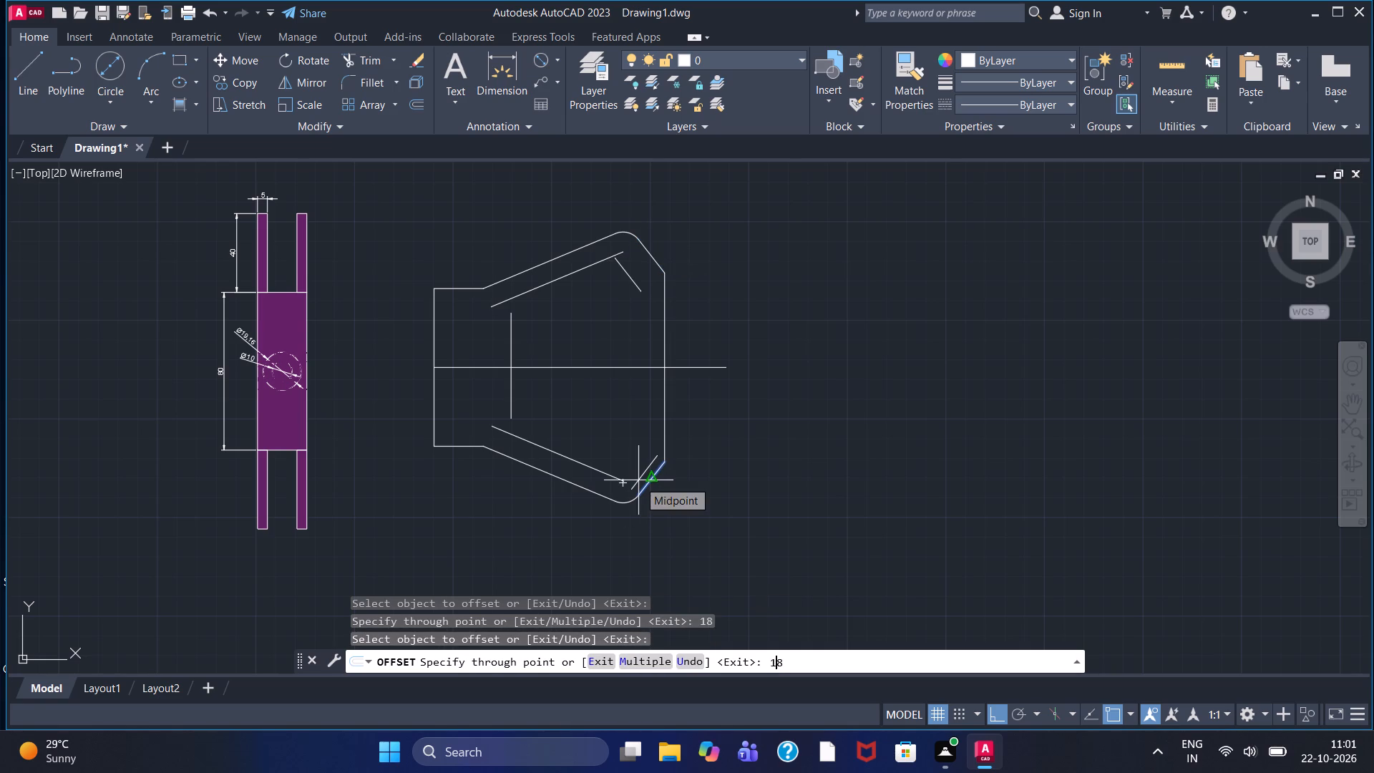
key(Return)
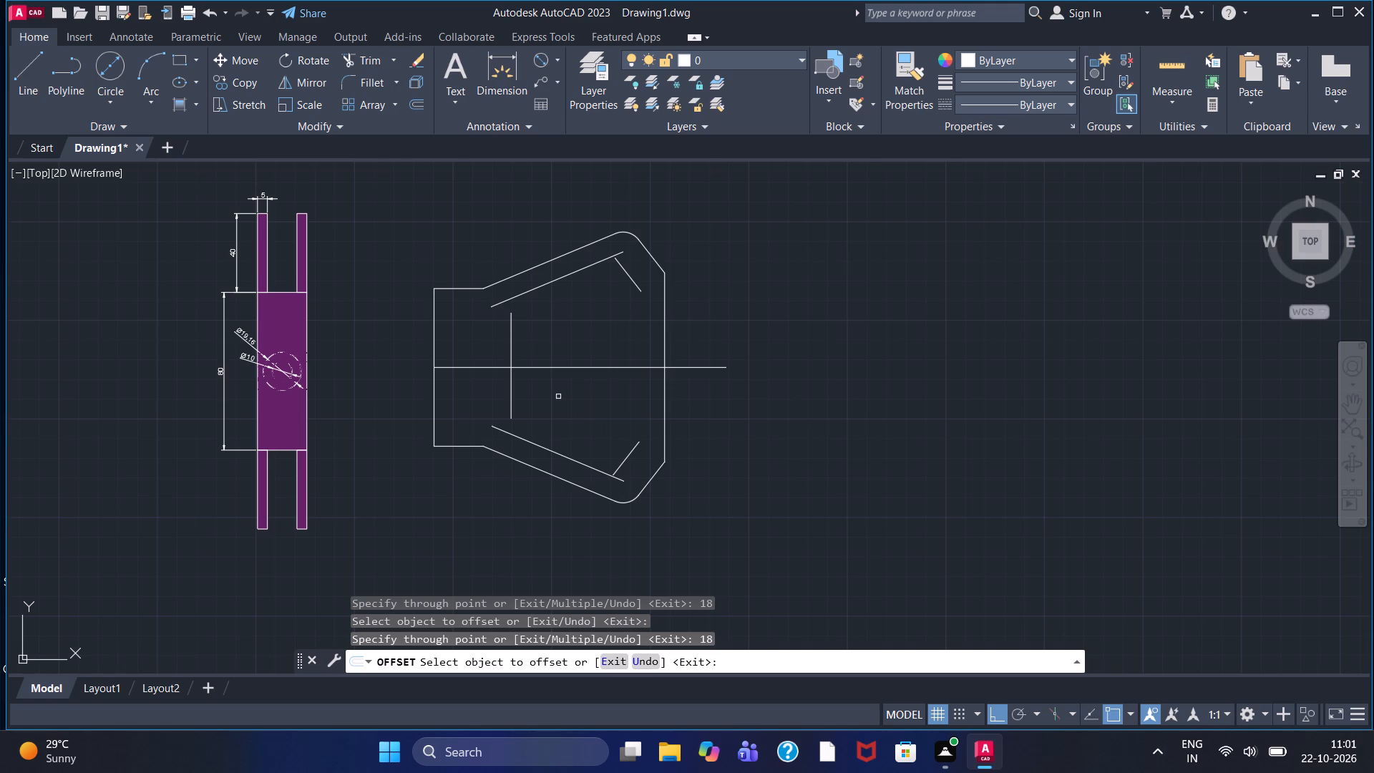
Offset the lower and upper halves of the vertical edge at the outline's wide end inward by 20.
click(422, 108)
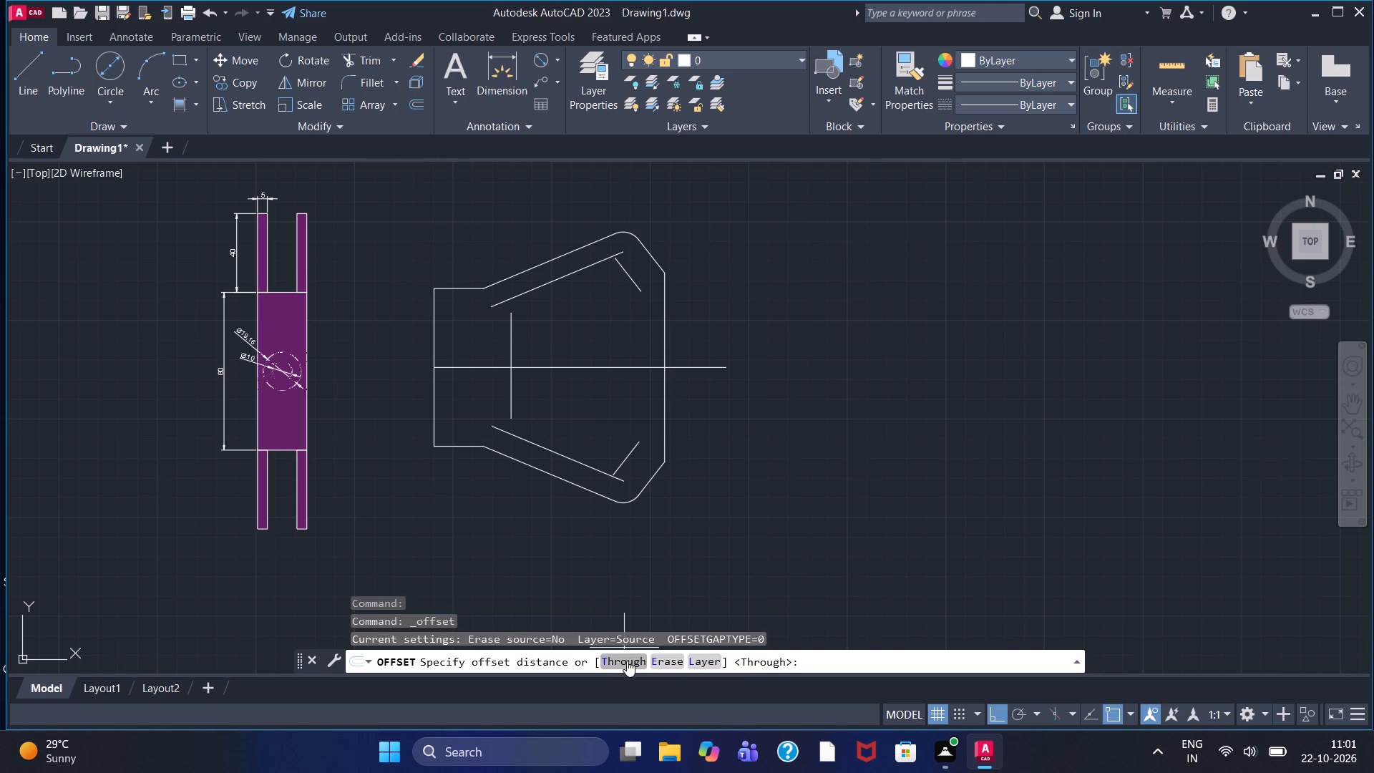
click(627, 661)
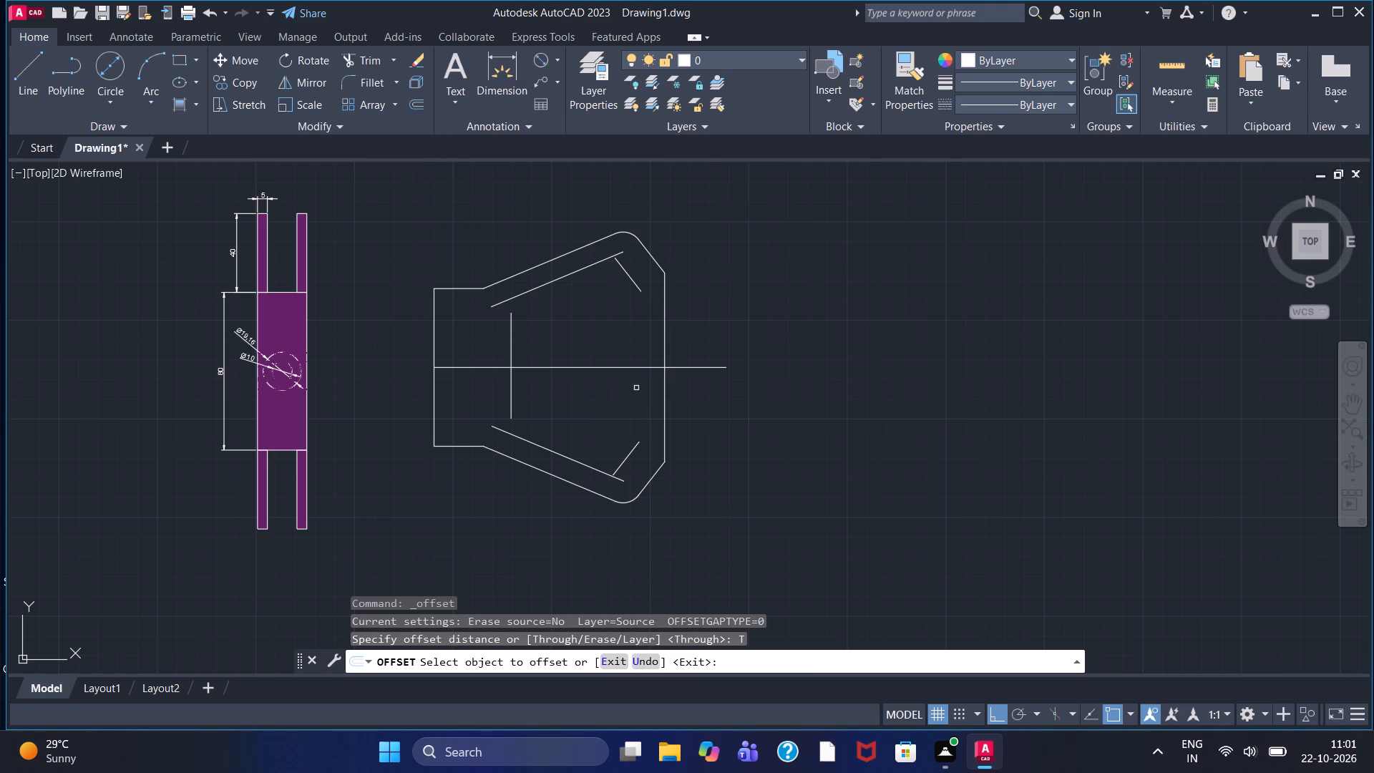
click(664, 398)
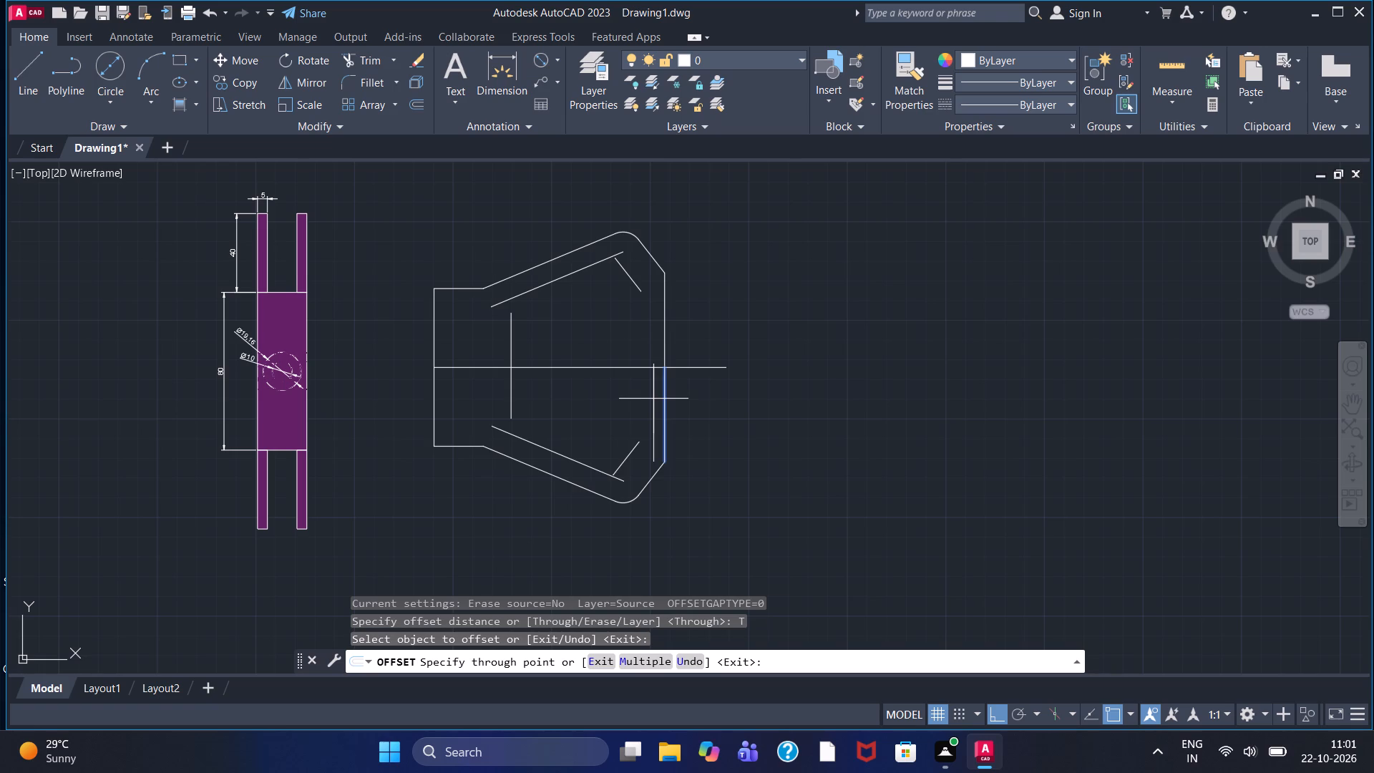
text(20)
key(Return)
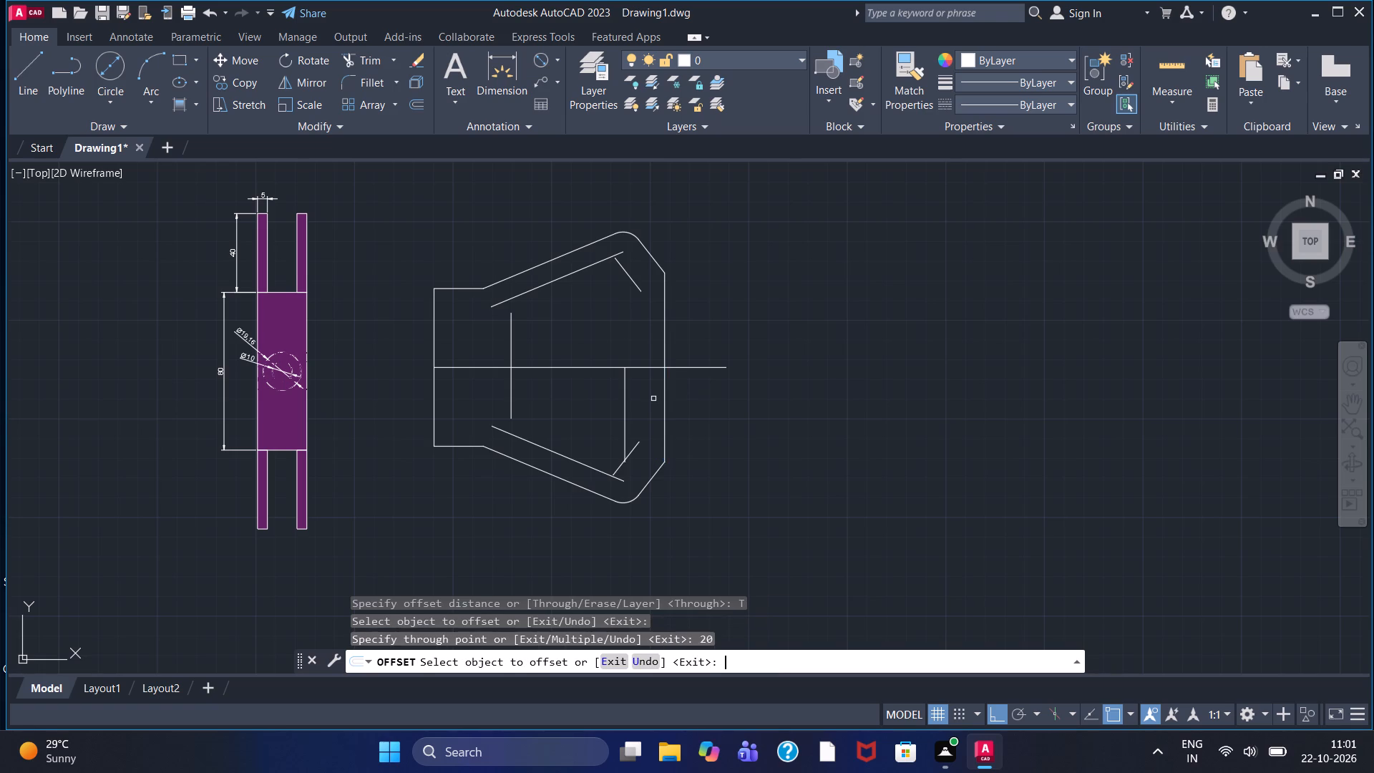
click(665, 321)
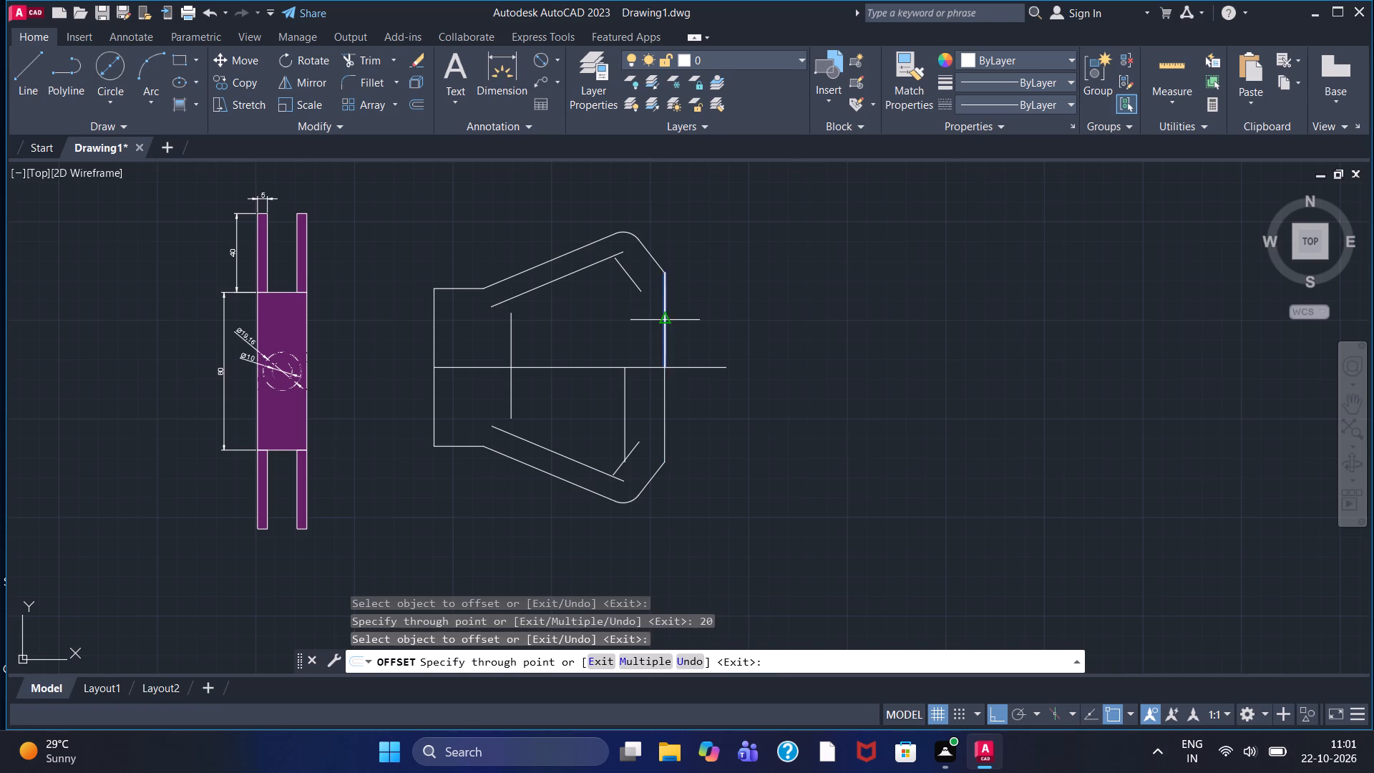
text(20)
key(Return)
key(Escape)
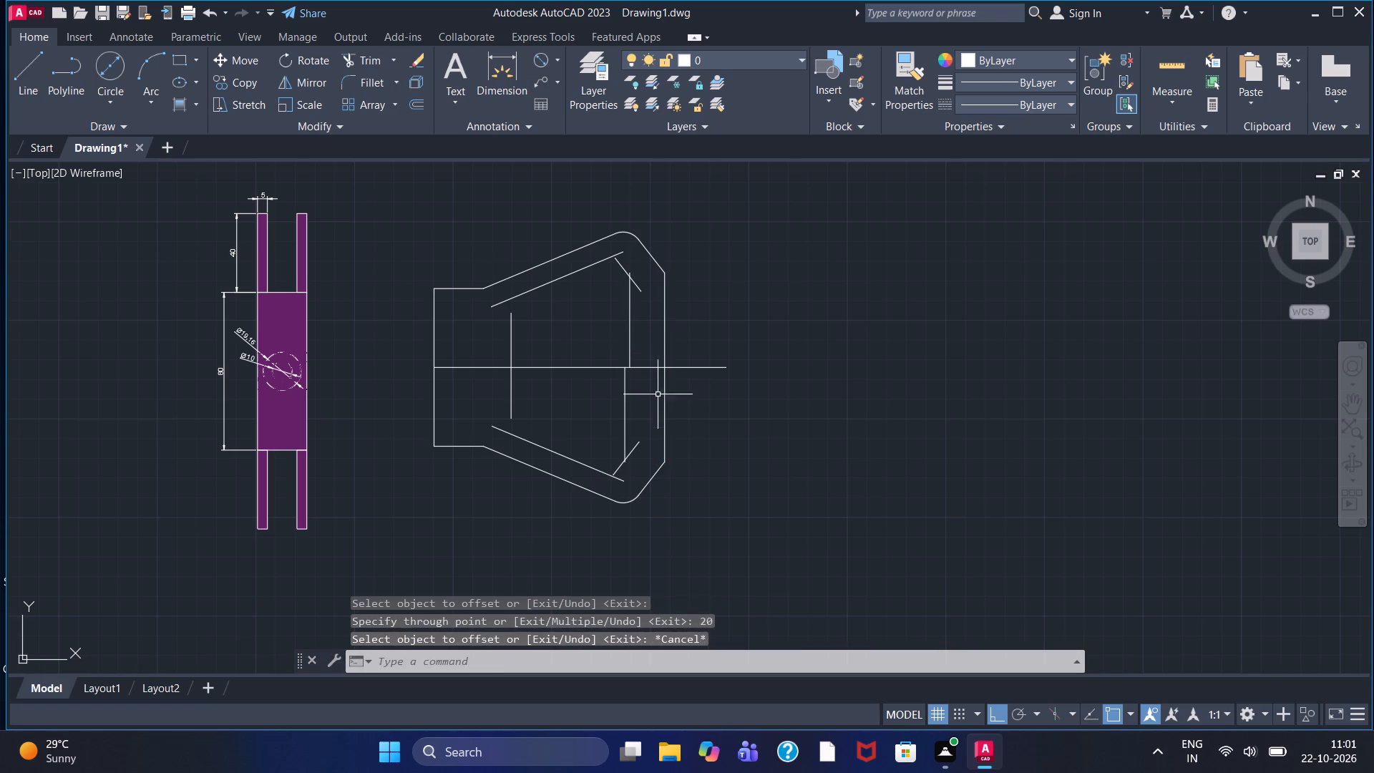
Erase the inner offset copy of the vertical edge's lower half, below the horizontal centre line.
scroll(658, 394, up, 3)
scroll(658, 394, down, 2)
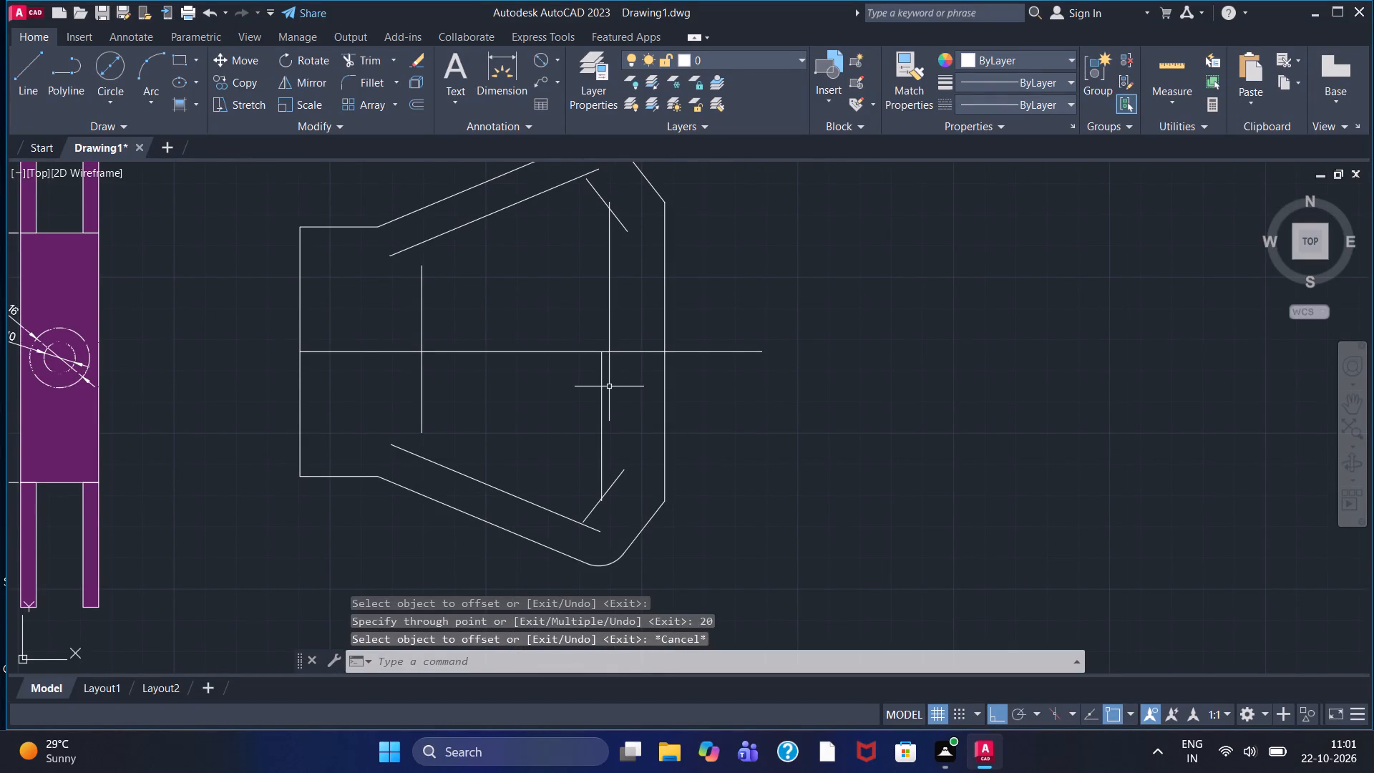
click(603, 414)
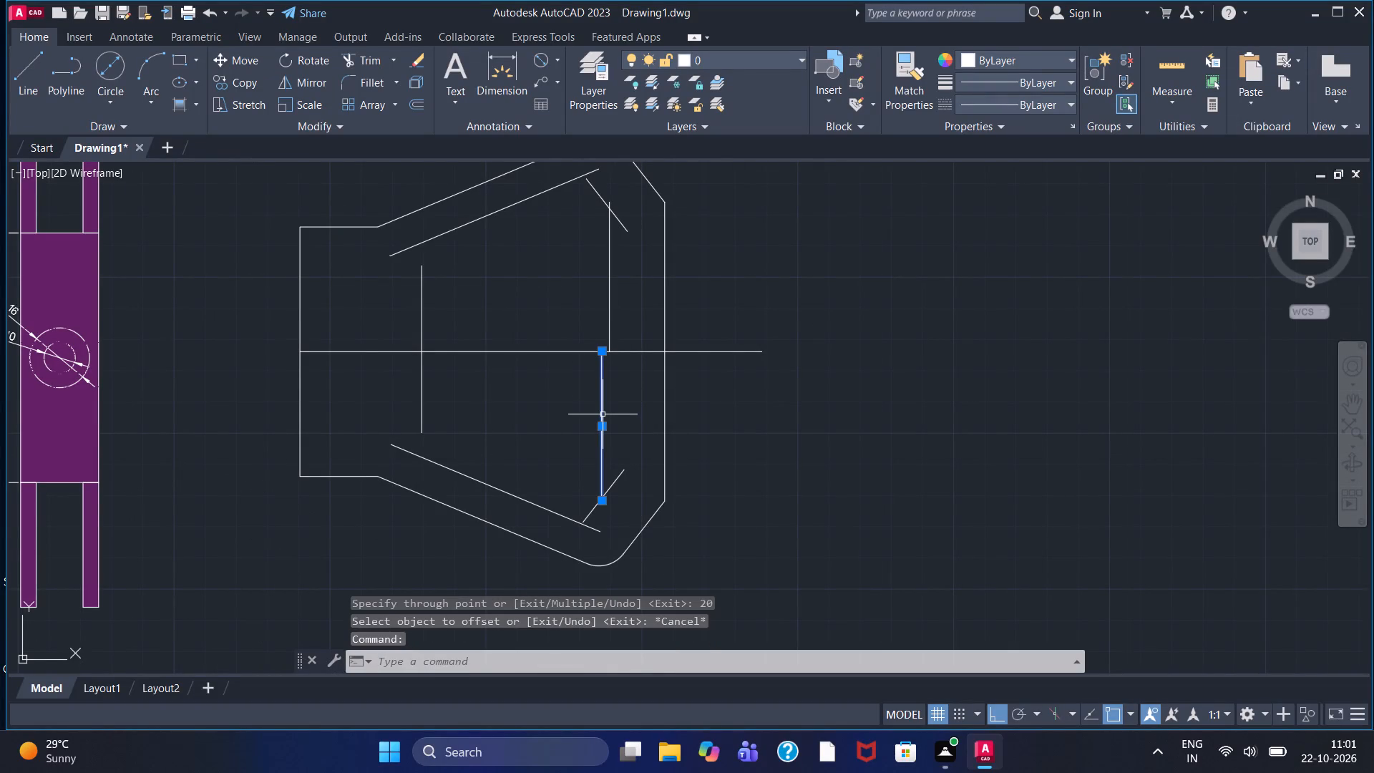
key(Delete)
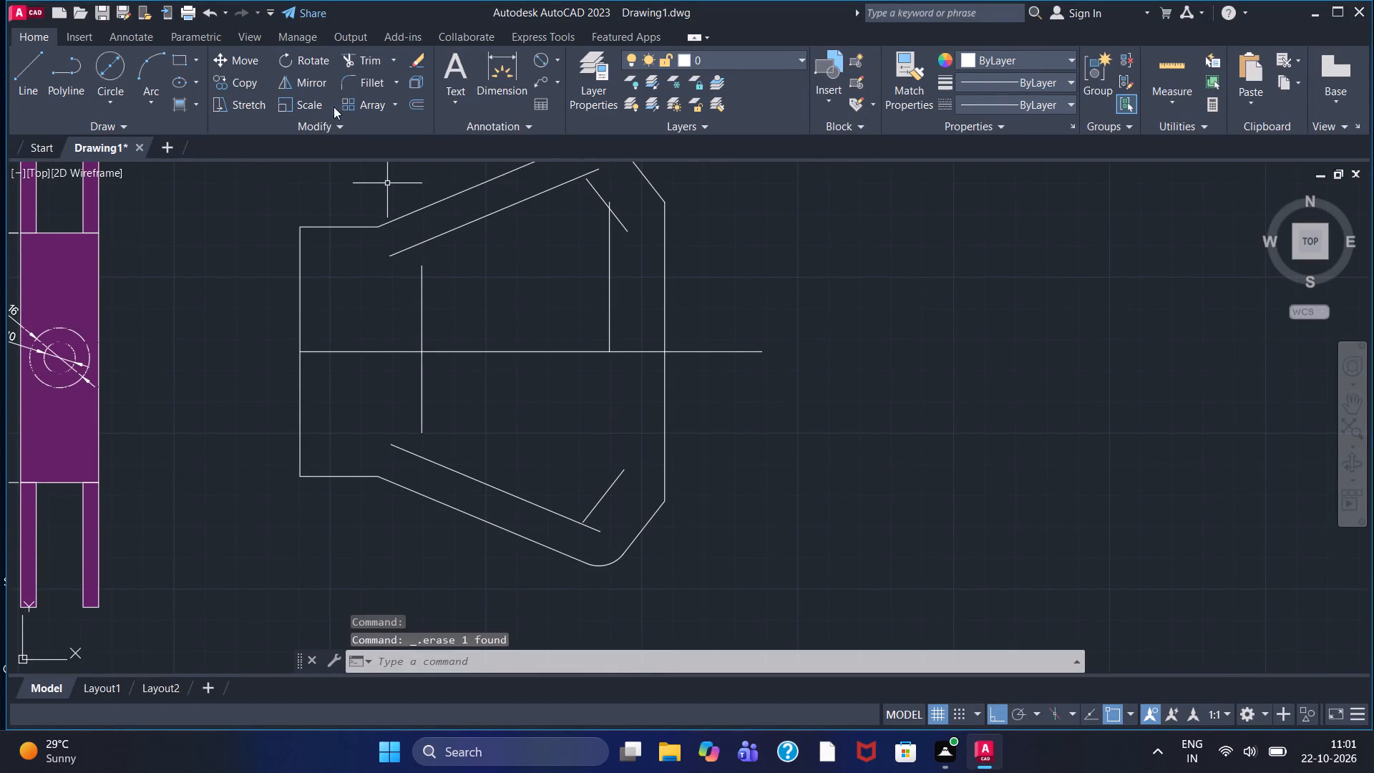
Offset the lower half of the vertical edge at the outline's wide end inward by 20 using the Through option.
click(406, 104)
click(409, 104)
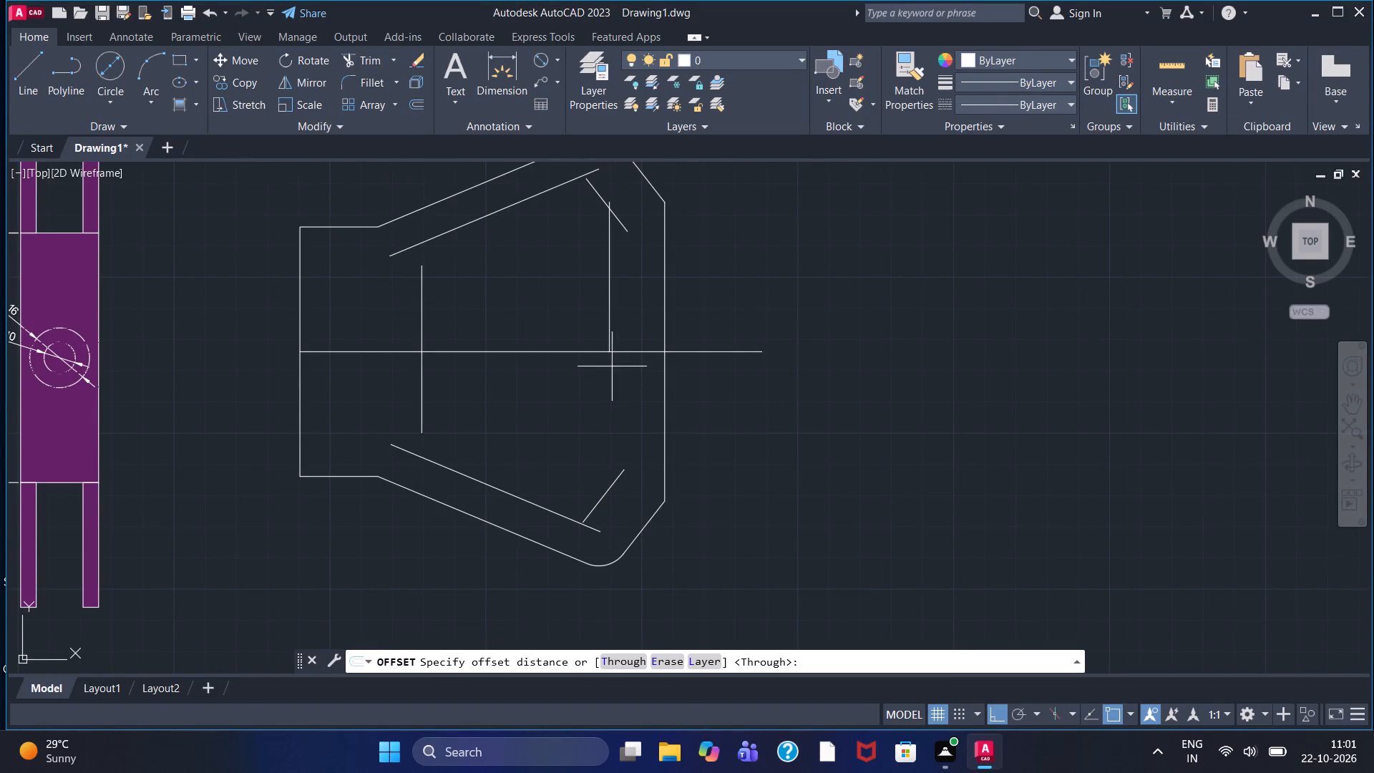
click(616, 663)
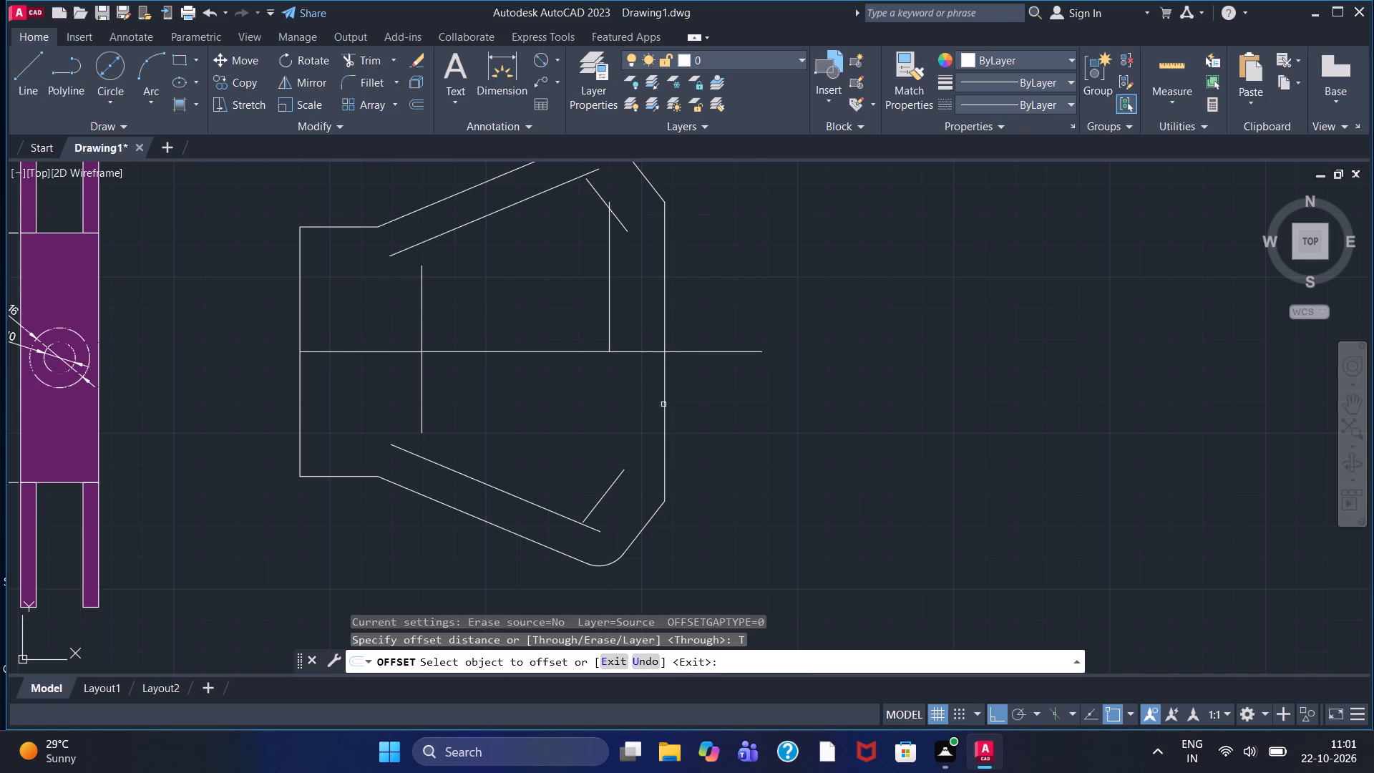
click(663, 405)
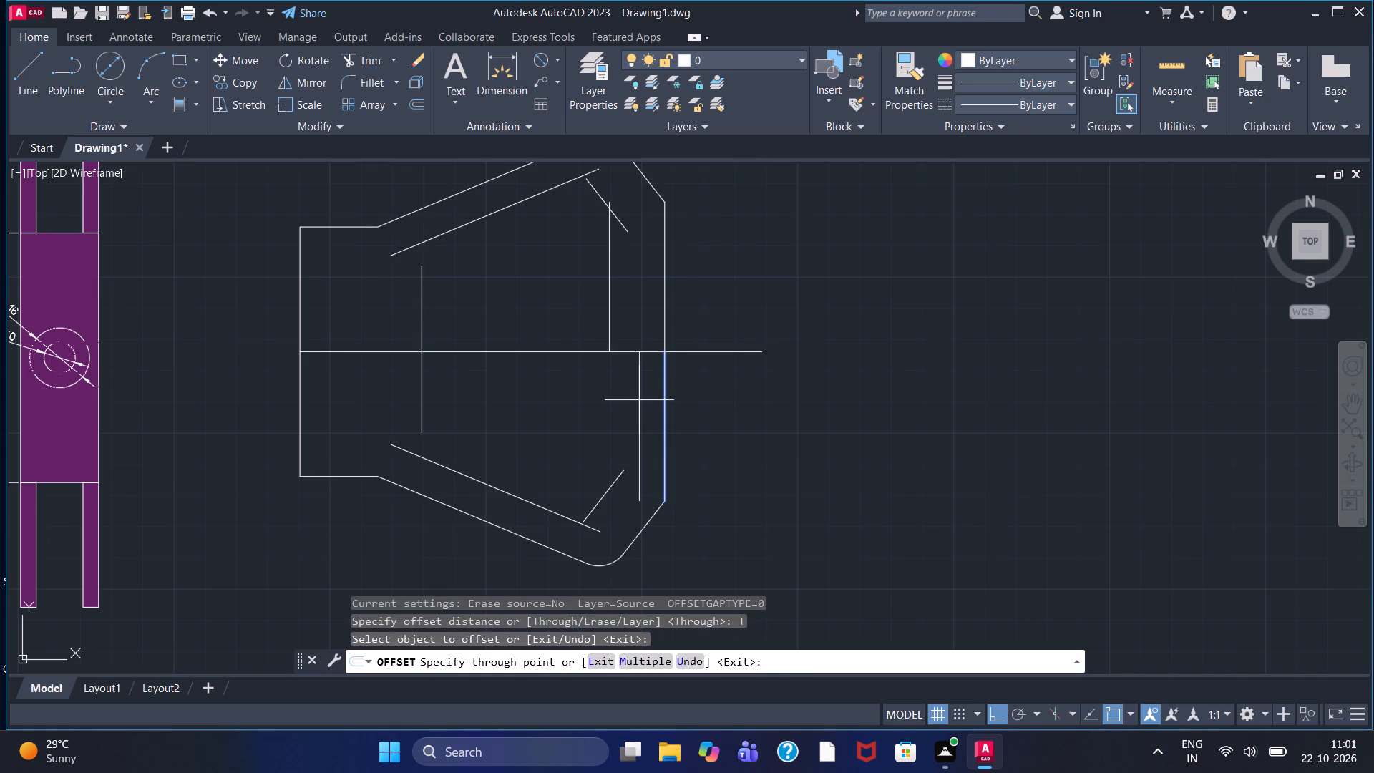
text(20)
key(Return)
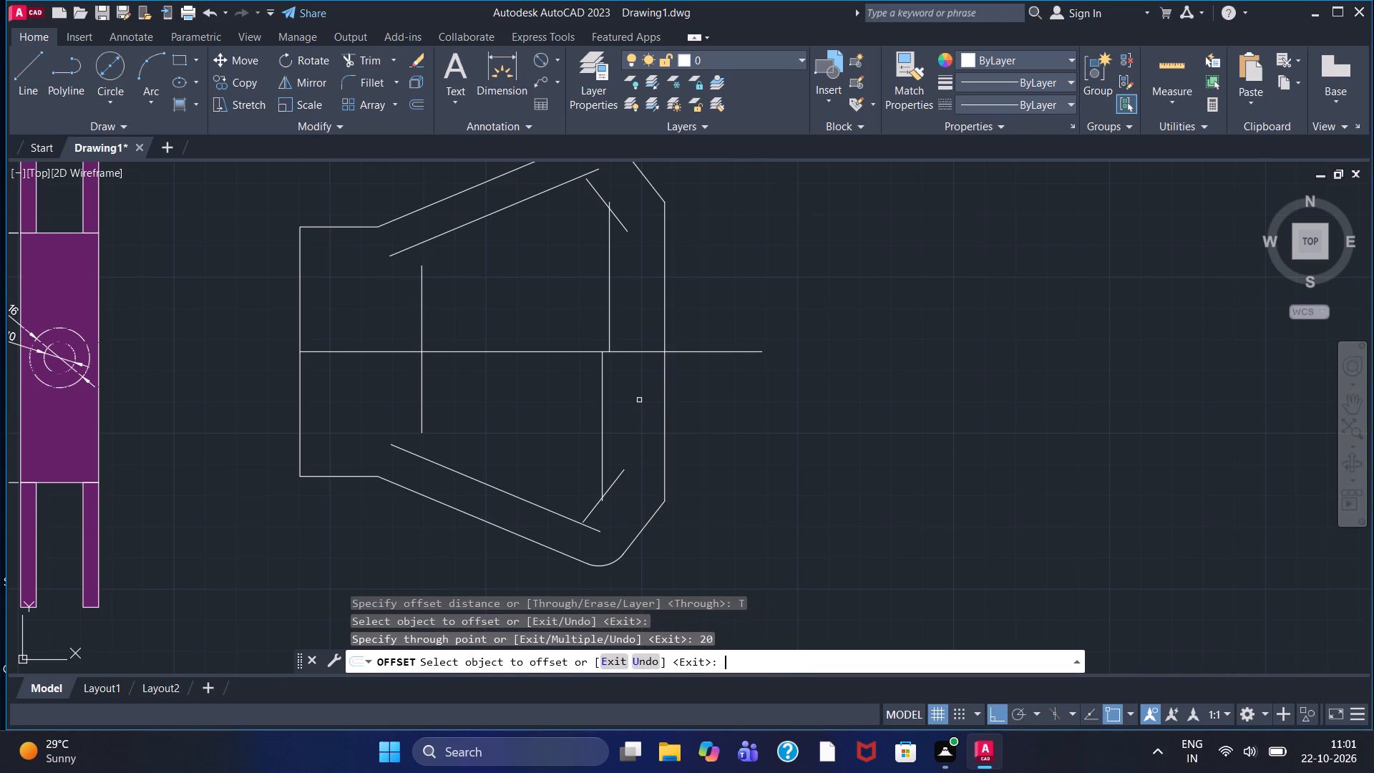
key(Escape)
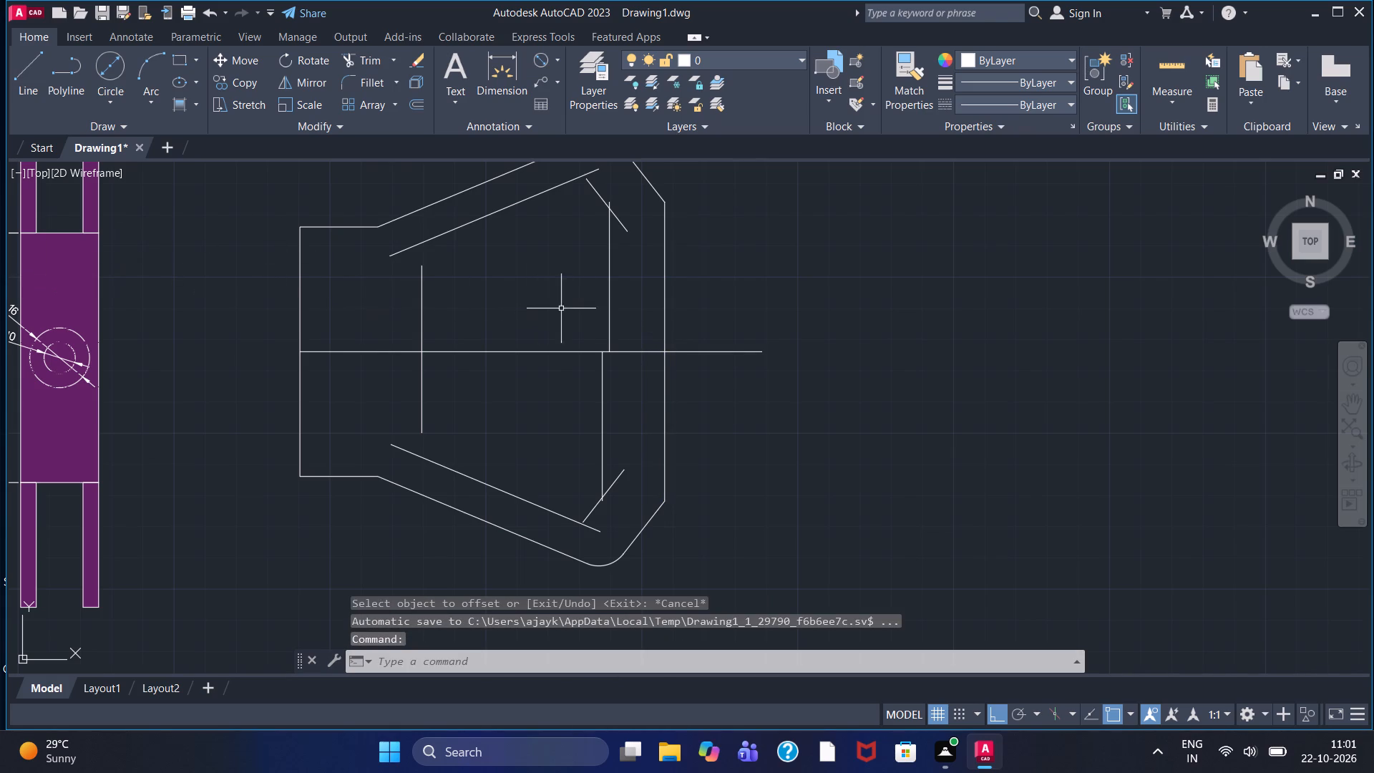
Erase the inner offset copy of the vertical edge's upper half, above the horizontal centre line.
click(608, 305)
key(Delete)
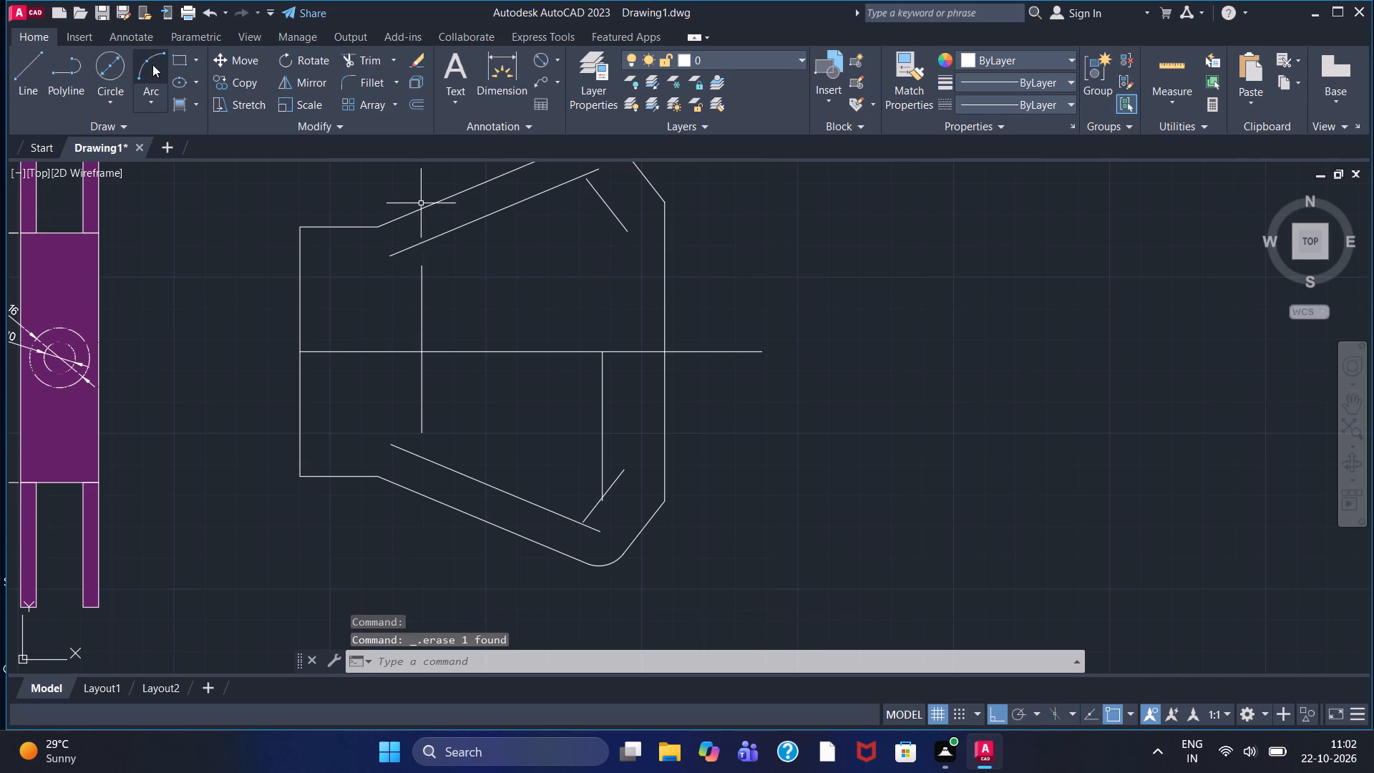
Offset the upper half of the vertical edge at the outline's wide end inward by 20 using the Through option.
click(417, 110)
click(626, 656)
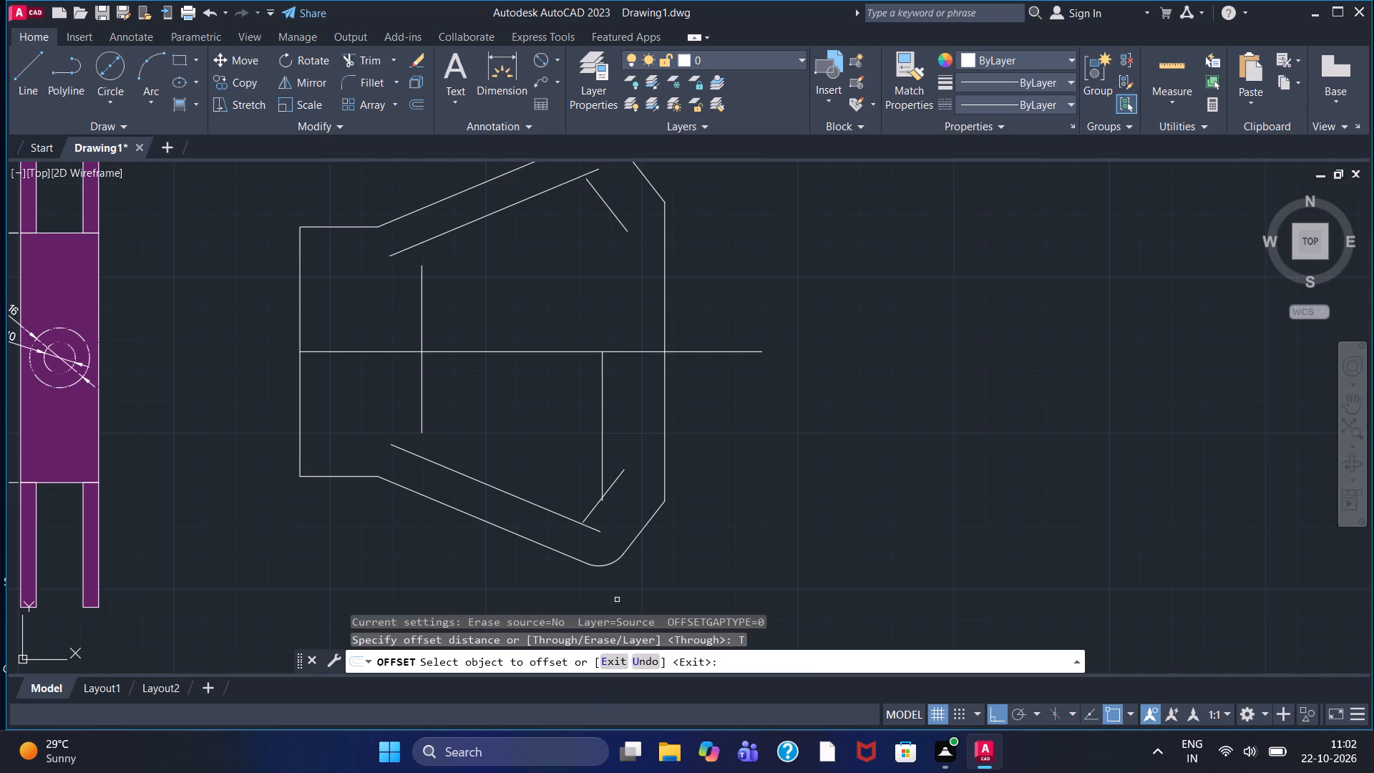
click(664, 301)
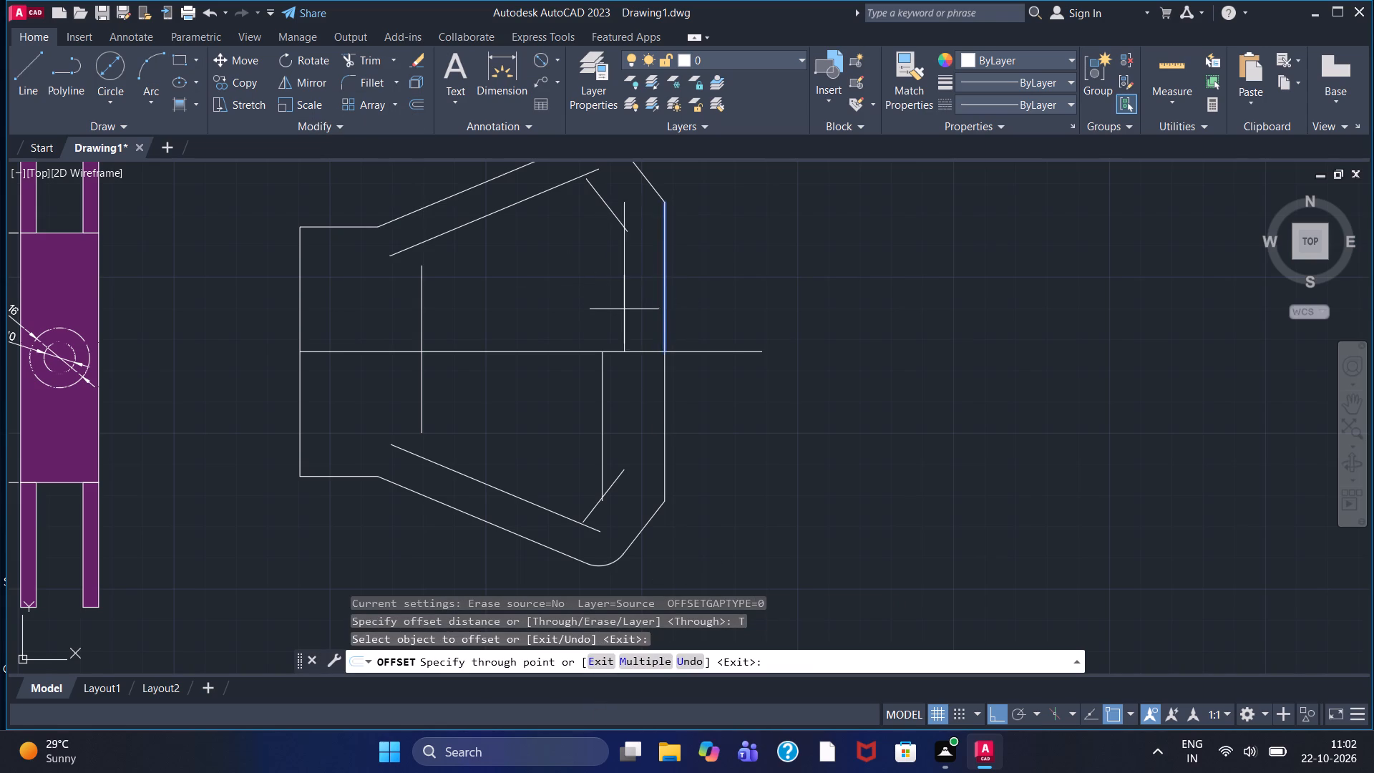
text(20)
key(Return)
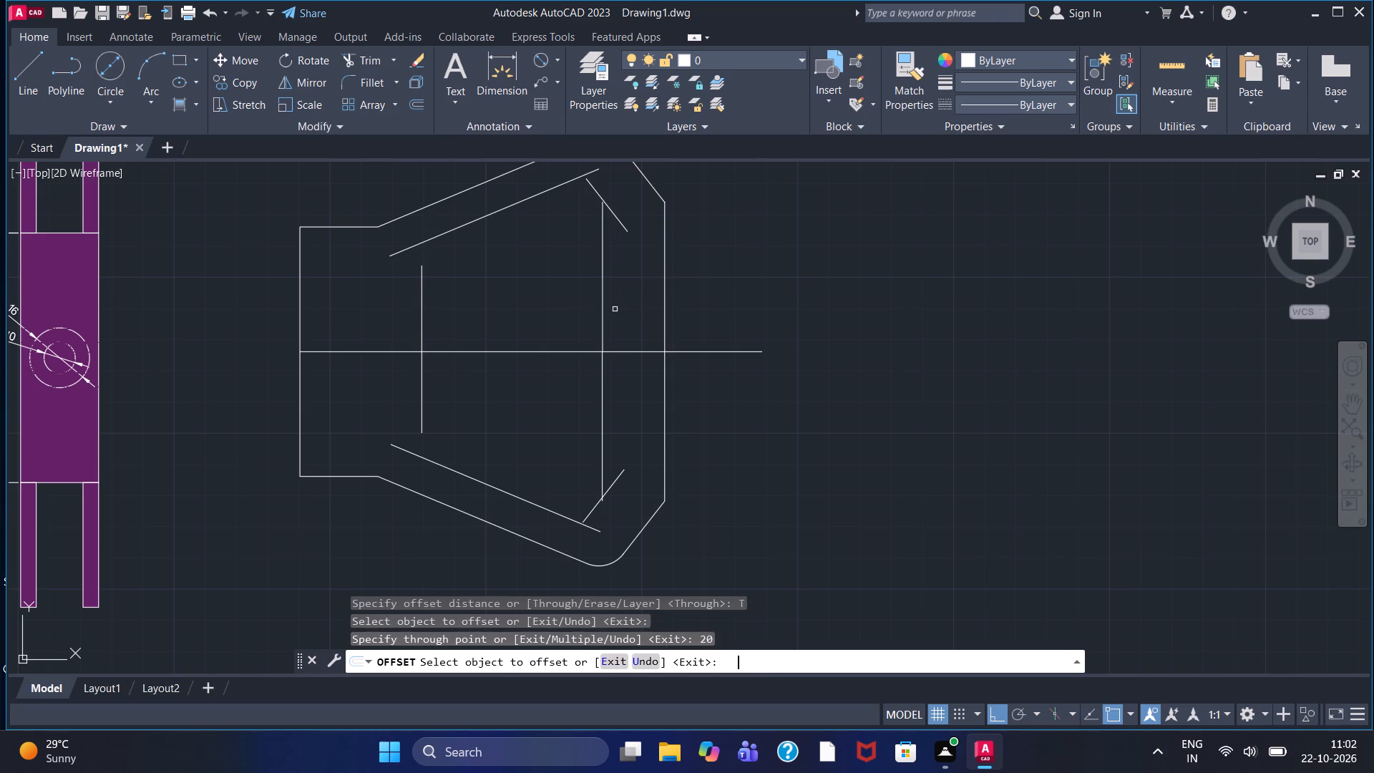
key(Escape)
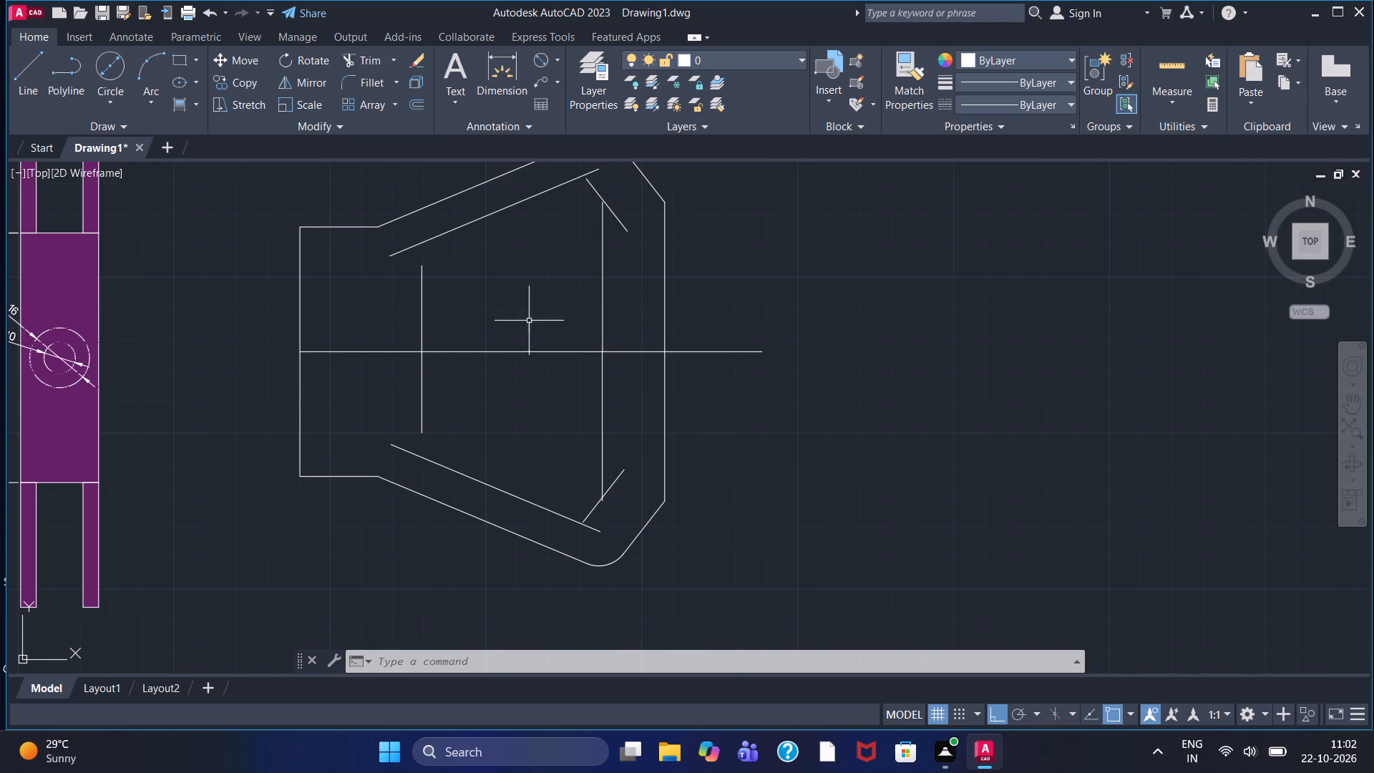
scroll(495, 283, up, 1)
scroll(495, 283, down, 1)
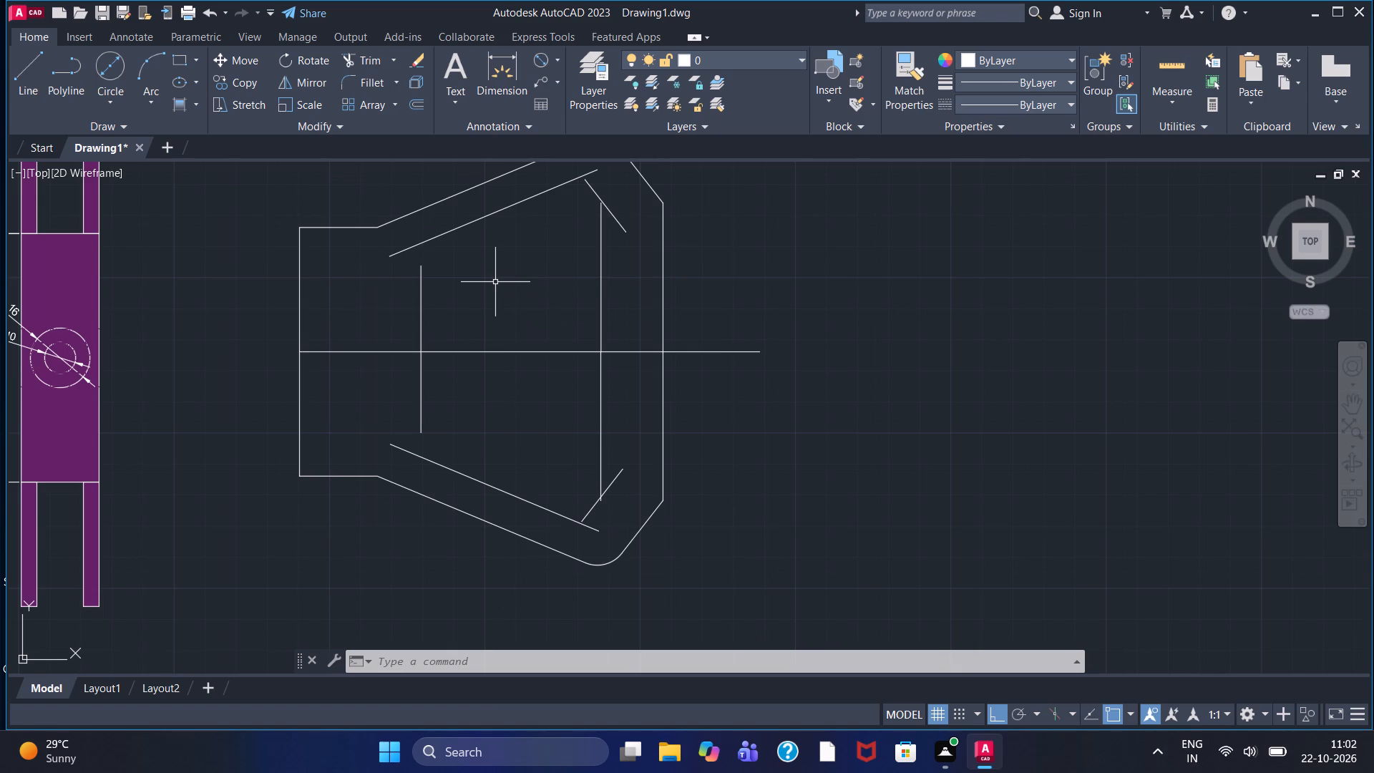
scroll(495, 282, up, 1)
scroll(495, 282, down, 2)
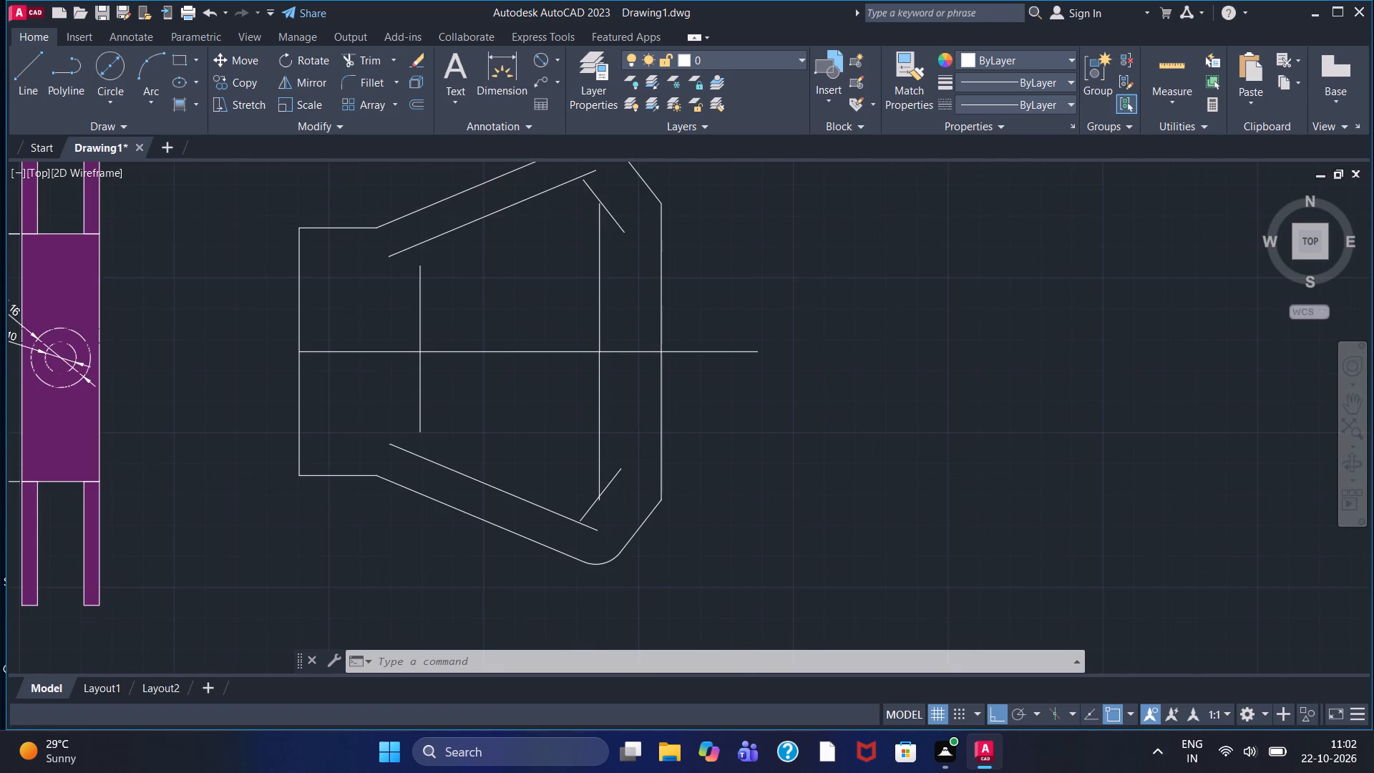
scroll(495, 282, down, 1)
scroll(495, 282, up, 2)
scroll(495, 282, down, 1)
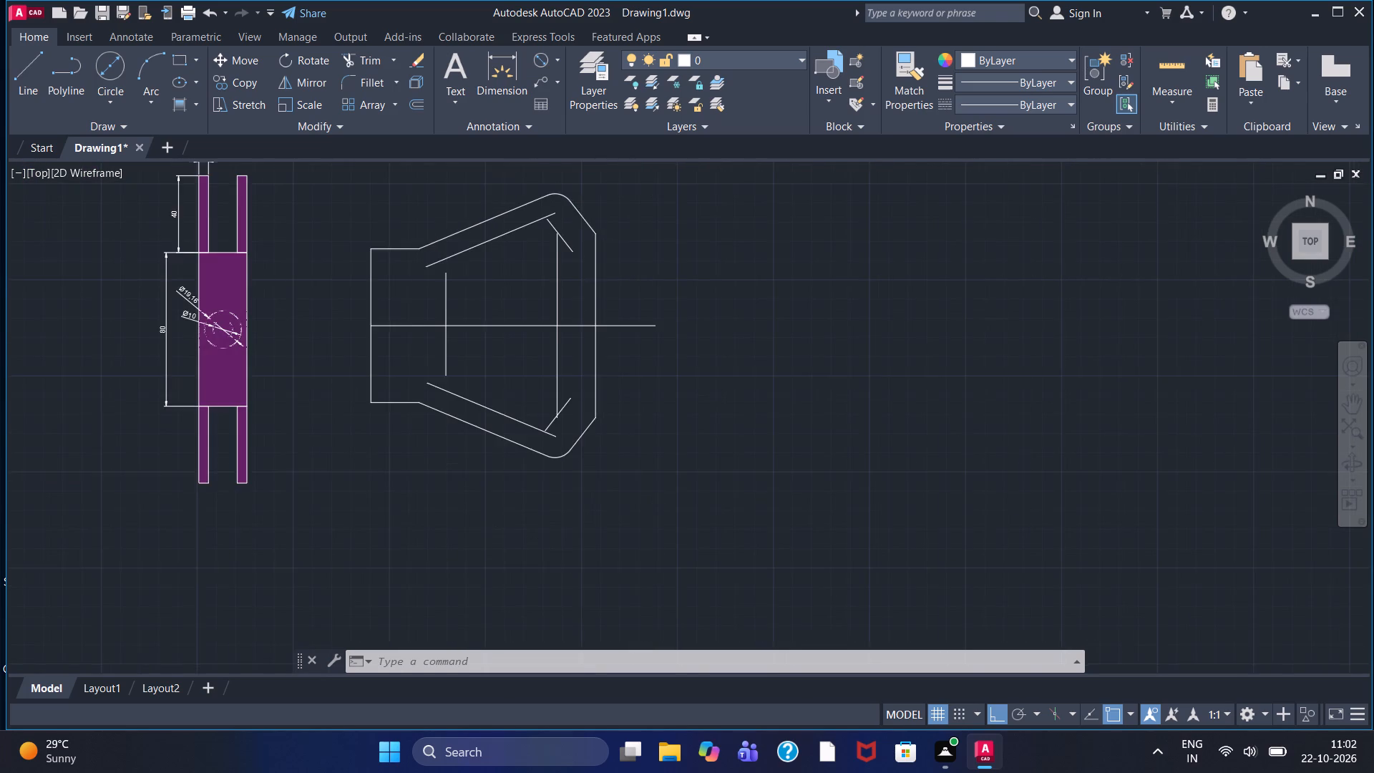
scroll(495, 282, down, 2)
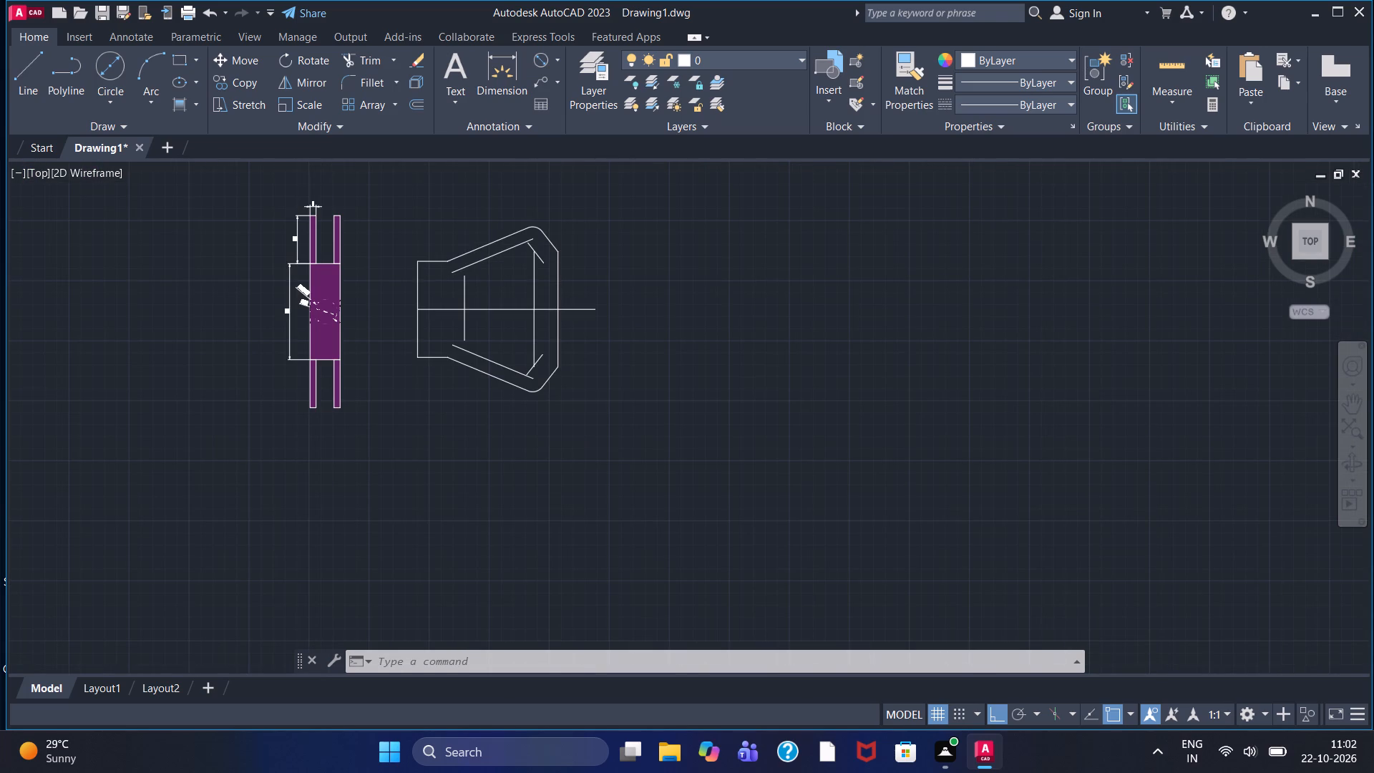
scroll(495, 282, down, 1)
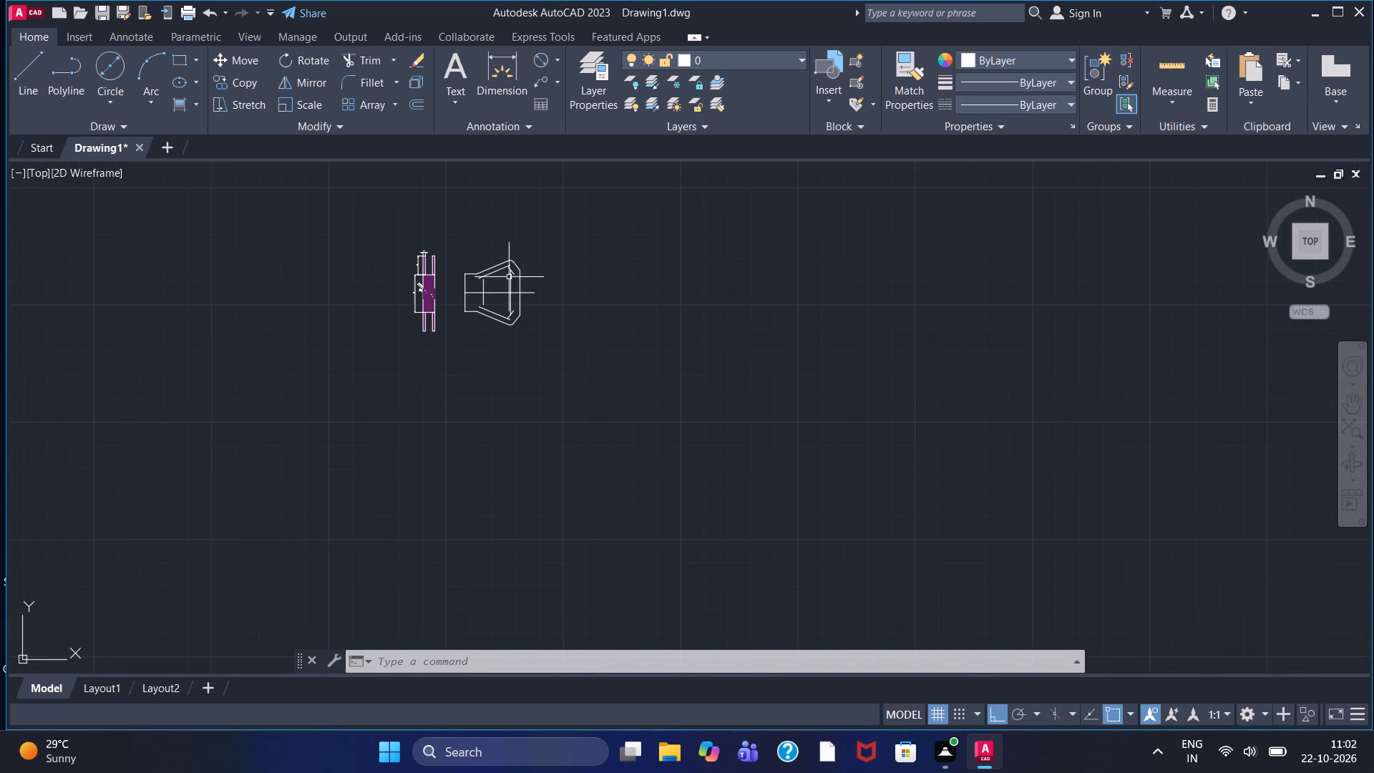
Draw a short vertical line extending the inner vertical line upward from its upper end, past the upper short sloping offset line.
scroll(495, 301, up, 4)
middle_drag(520, 251, 560, 404)
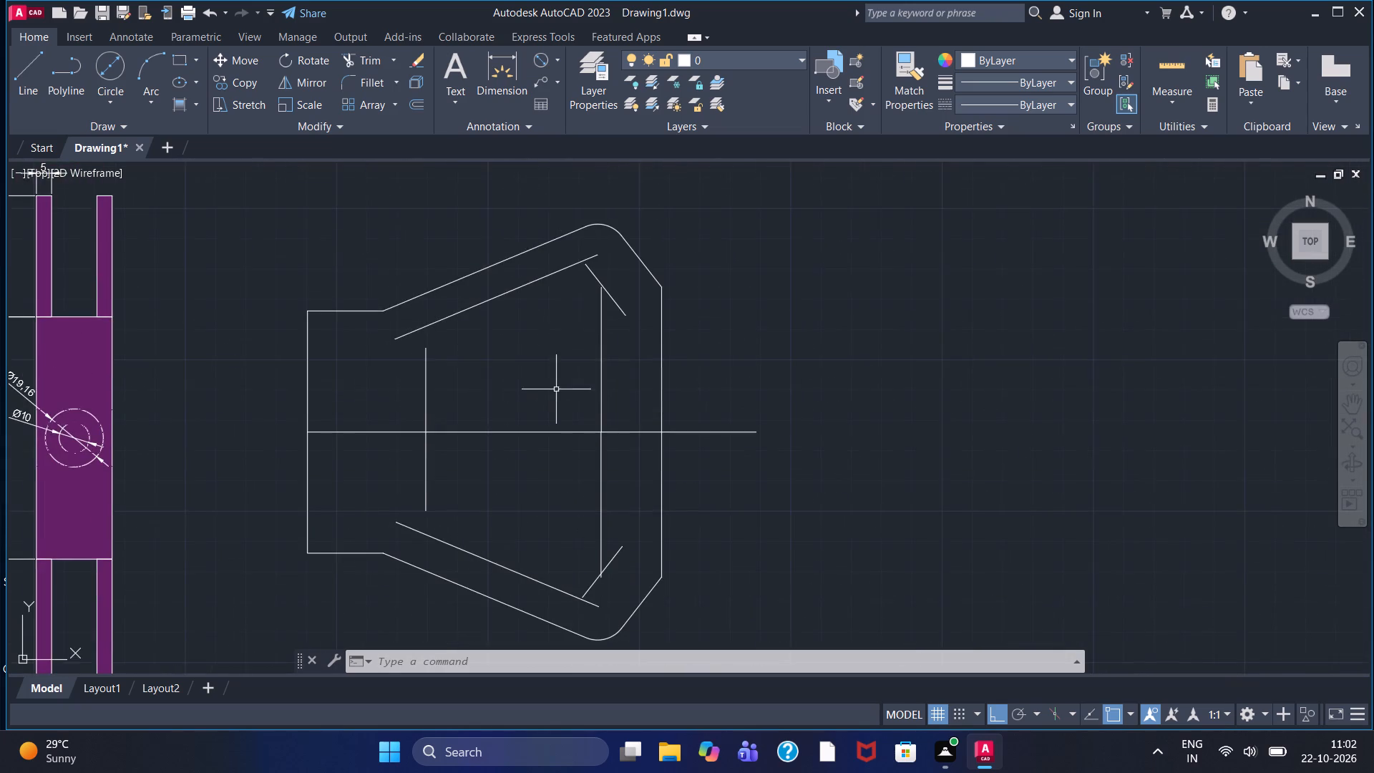
scroll(590, 294, up, 4)
middle_drag(585, 289, 568, 402)
scroll(566, 398, down, 1)
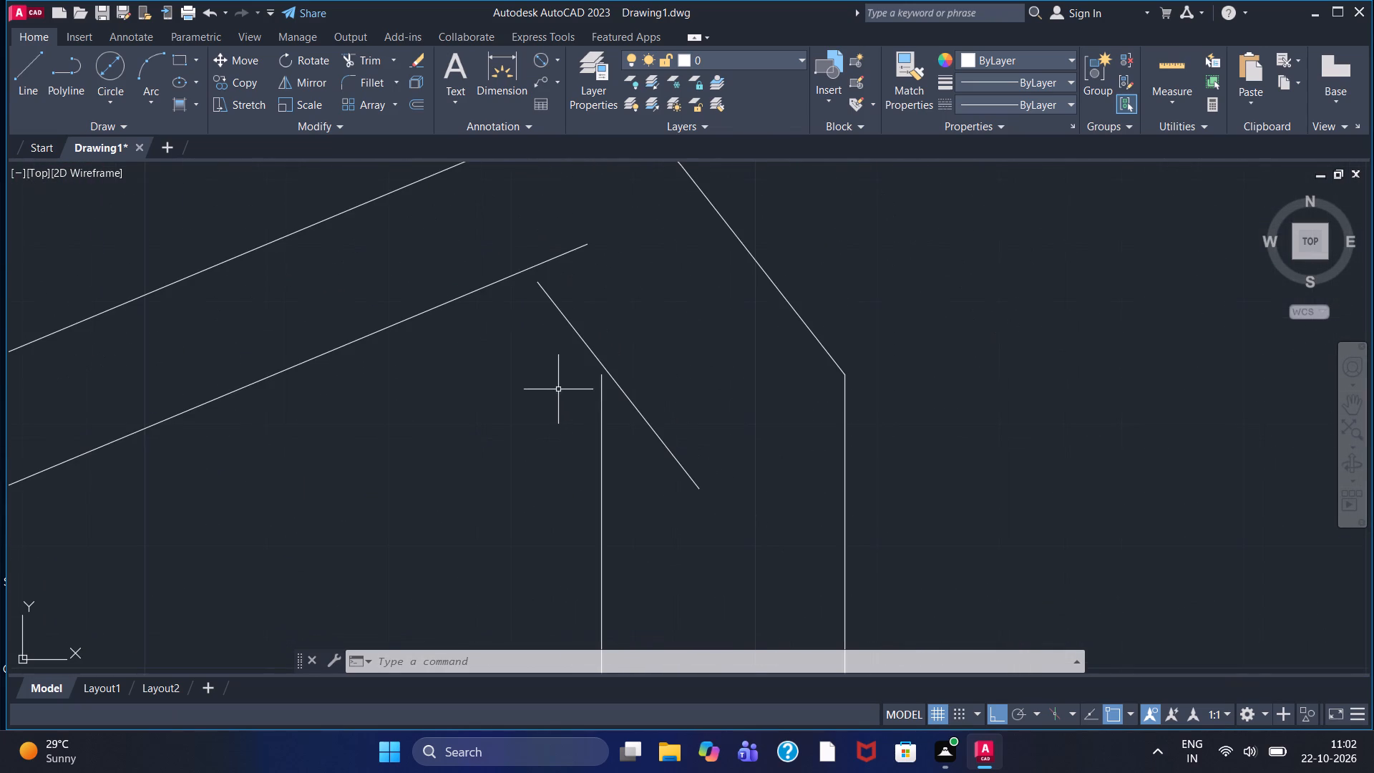
click(27, 91)
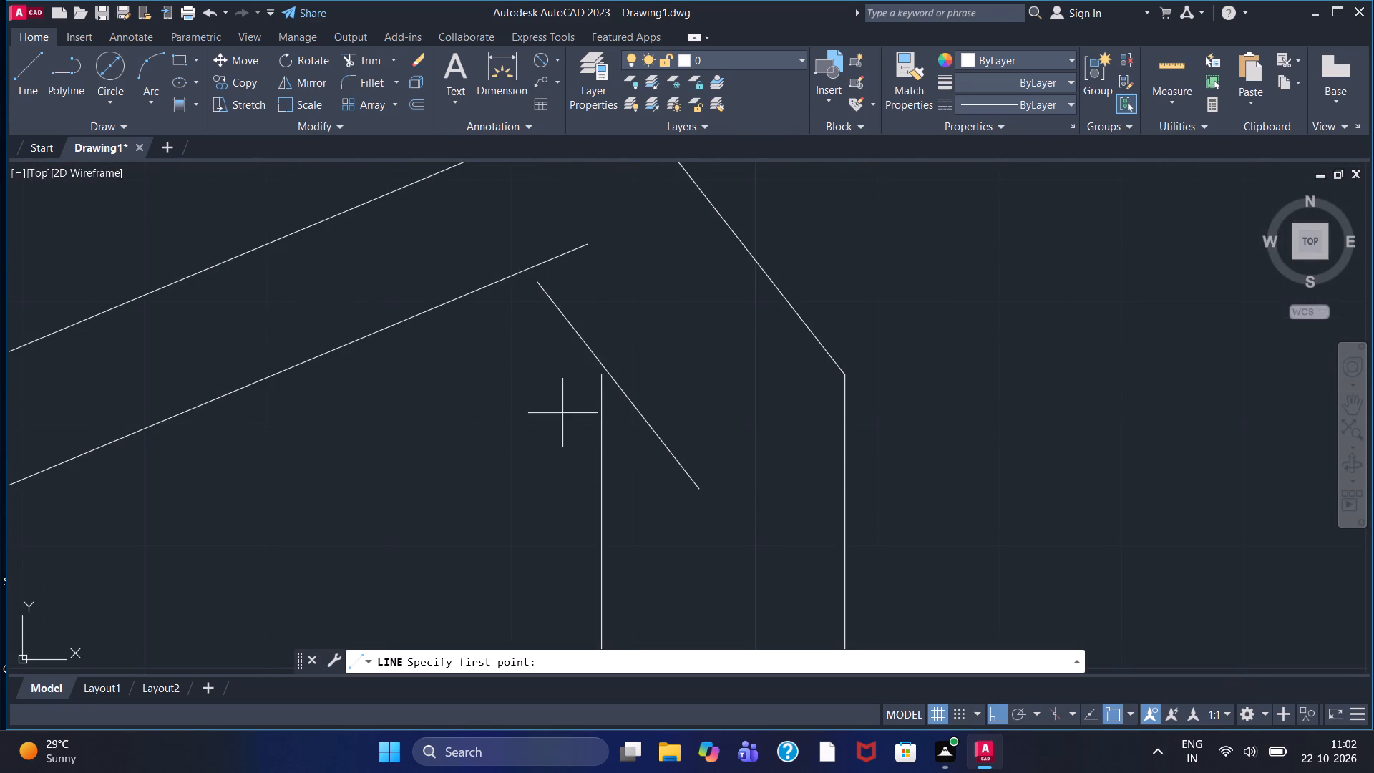
click(601, 374)
click(604, 313)
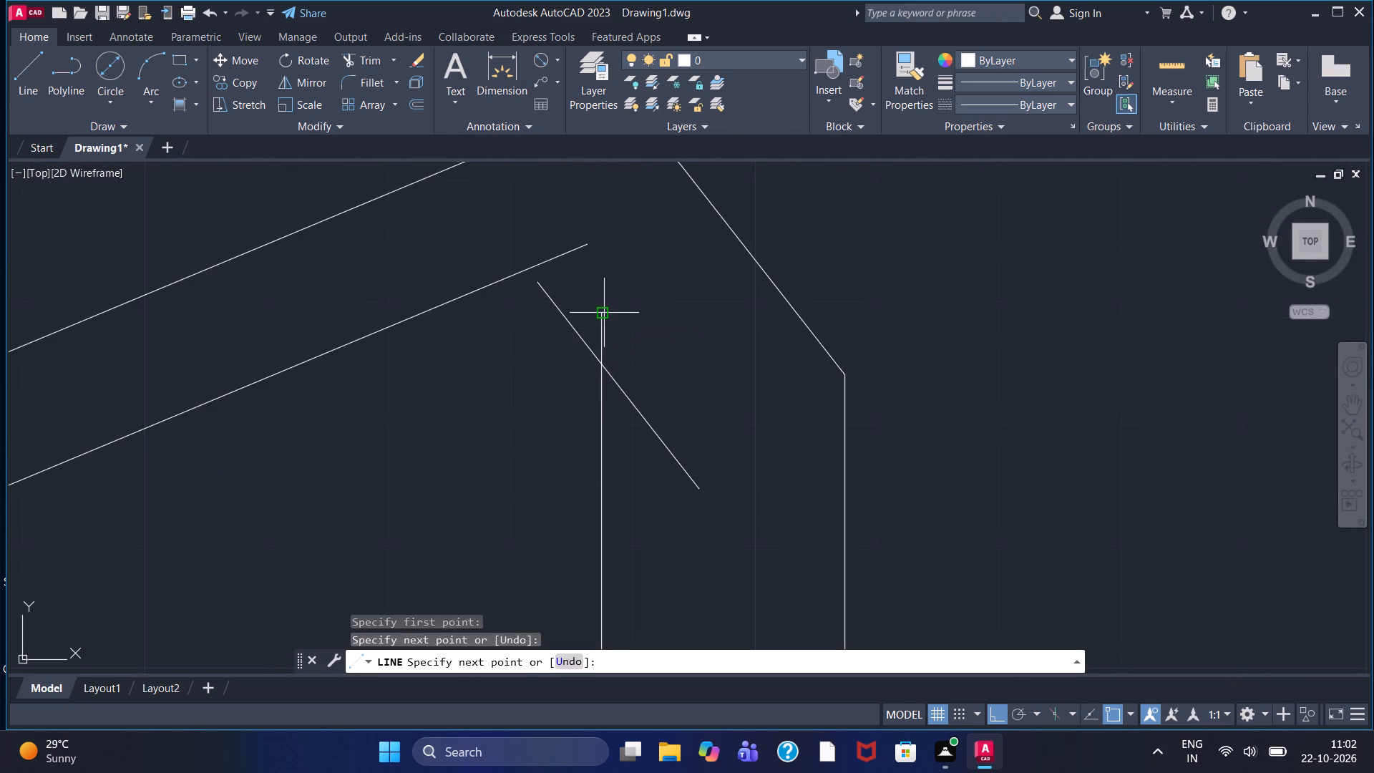
right_click(604, 313)
click(626, 319)
With Ortho off, draw a line extending the upper inner short sloping line from its upper end across the long inner sloping line.
scroll(615, 345, down, 2)
scroll(576, 686, down, 1)
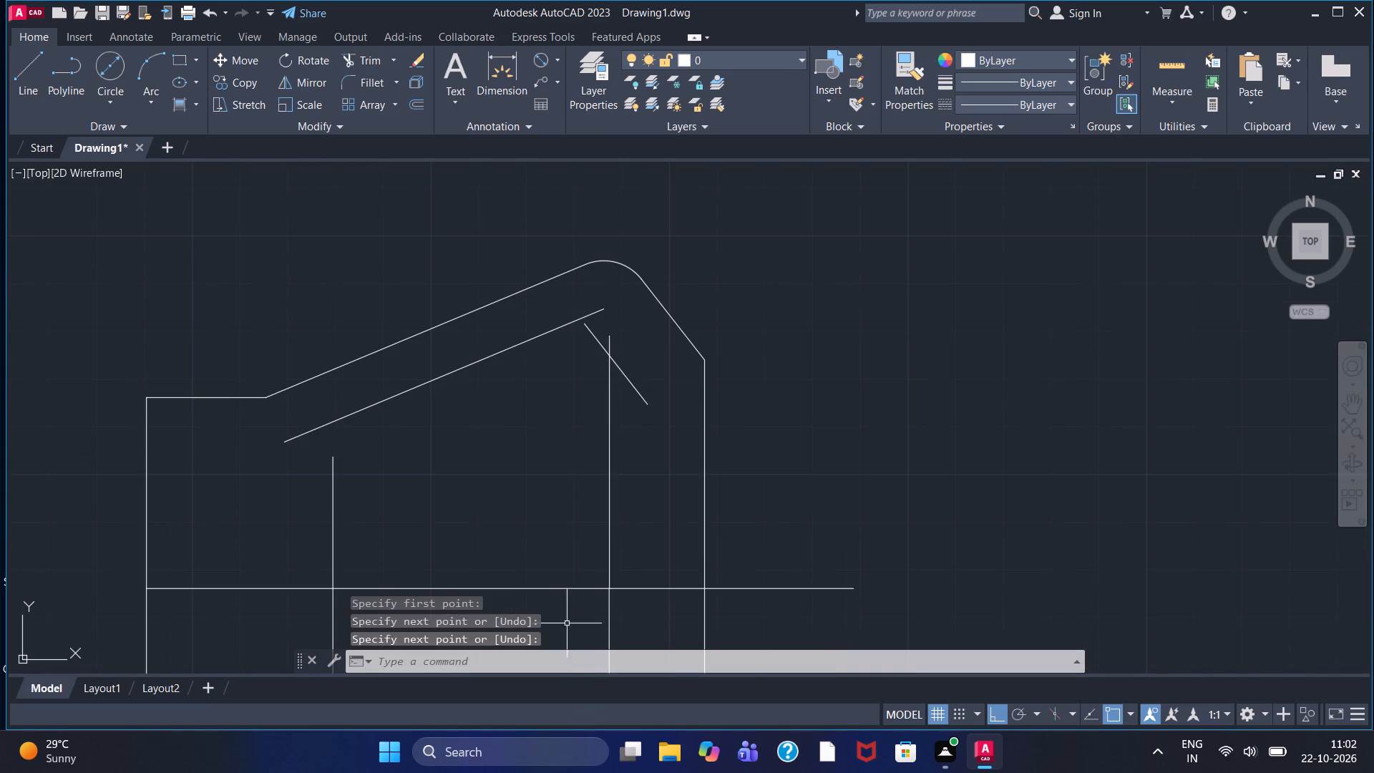
middle_drag(559, 518, 479, 0)
scroll(559, 513, down, 1)
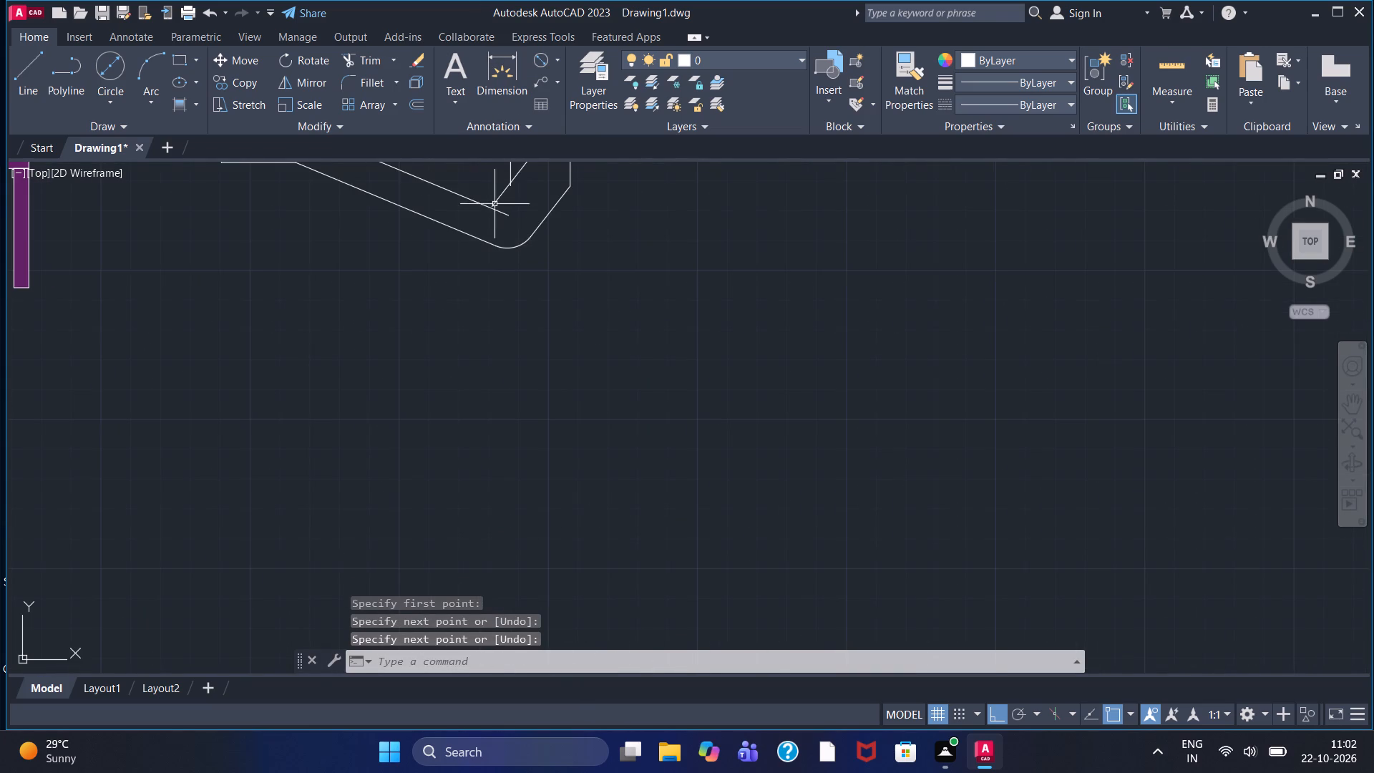
middle_drag(492, 200, 510, 452)
middle_drag(452, 257, 449, 374)
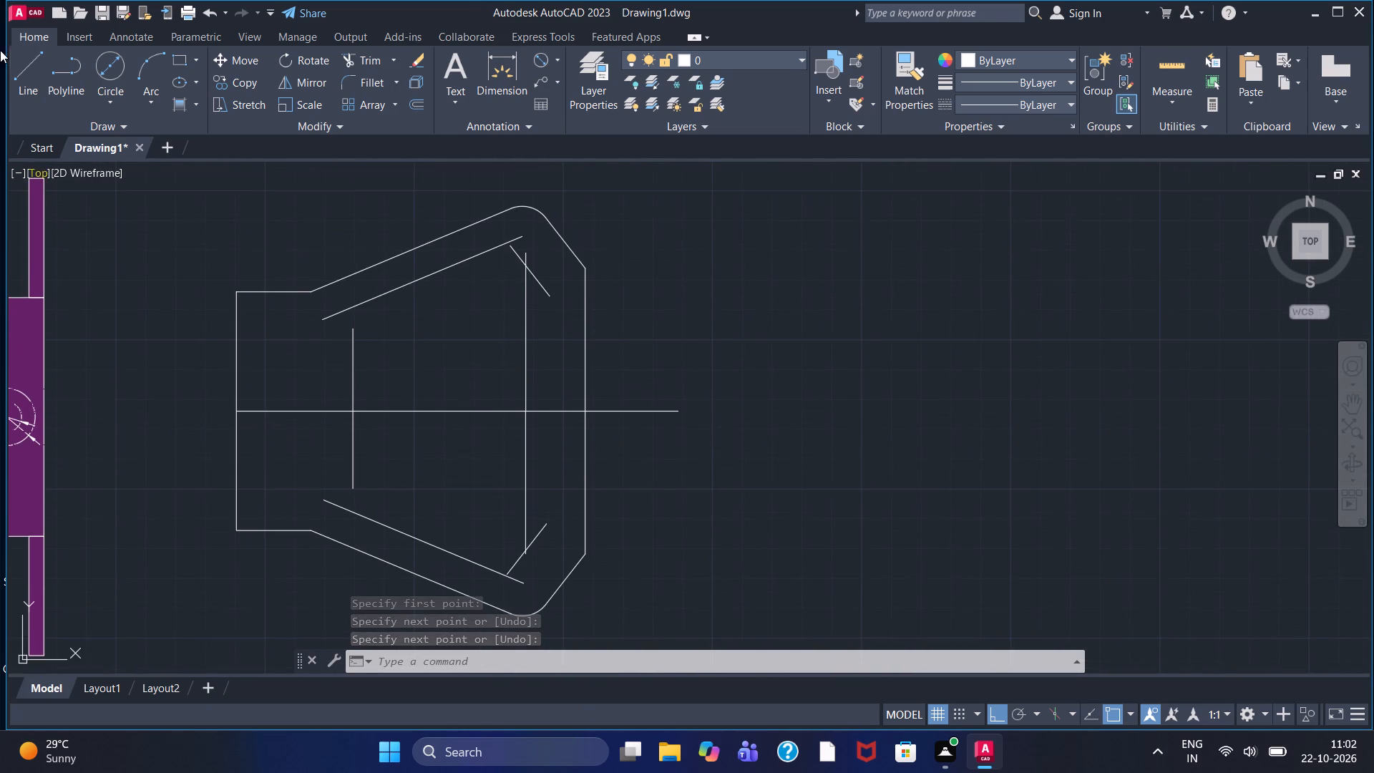
click(31, 59)
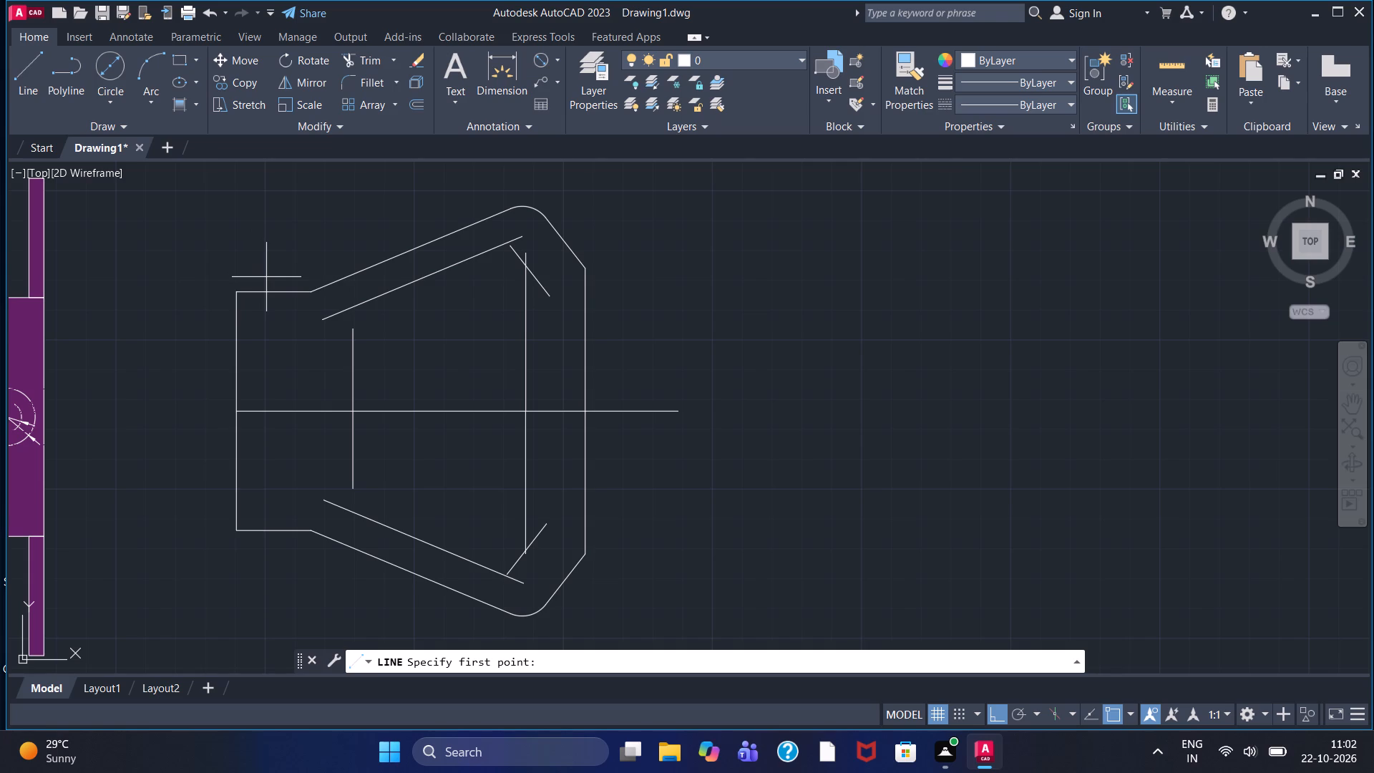
key(F8)
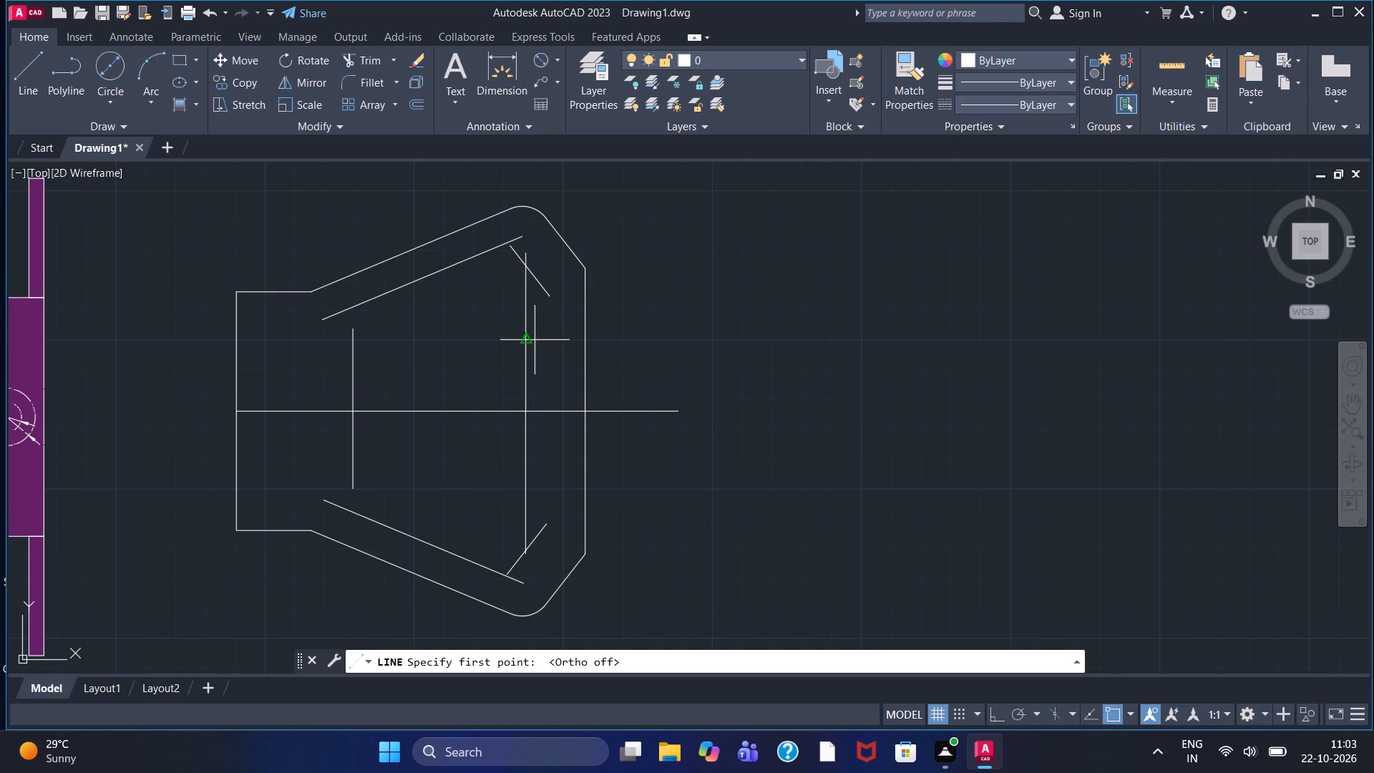
scroll(484, 245, up, 2)
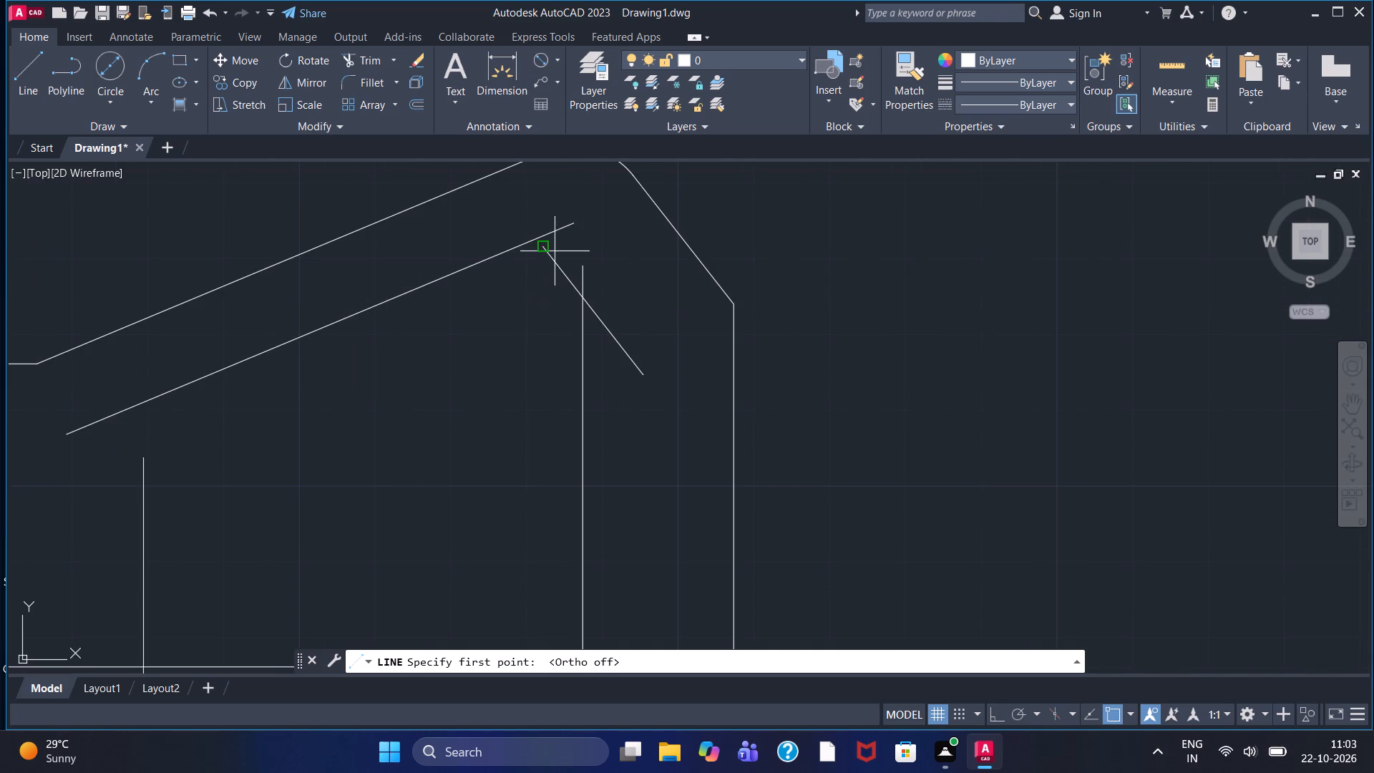
click(545, 249)
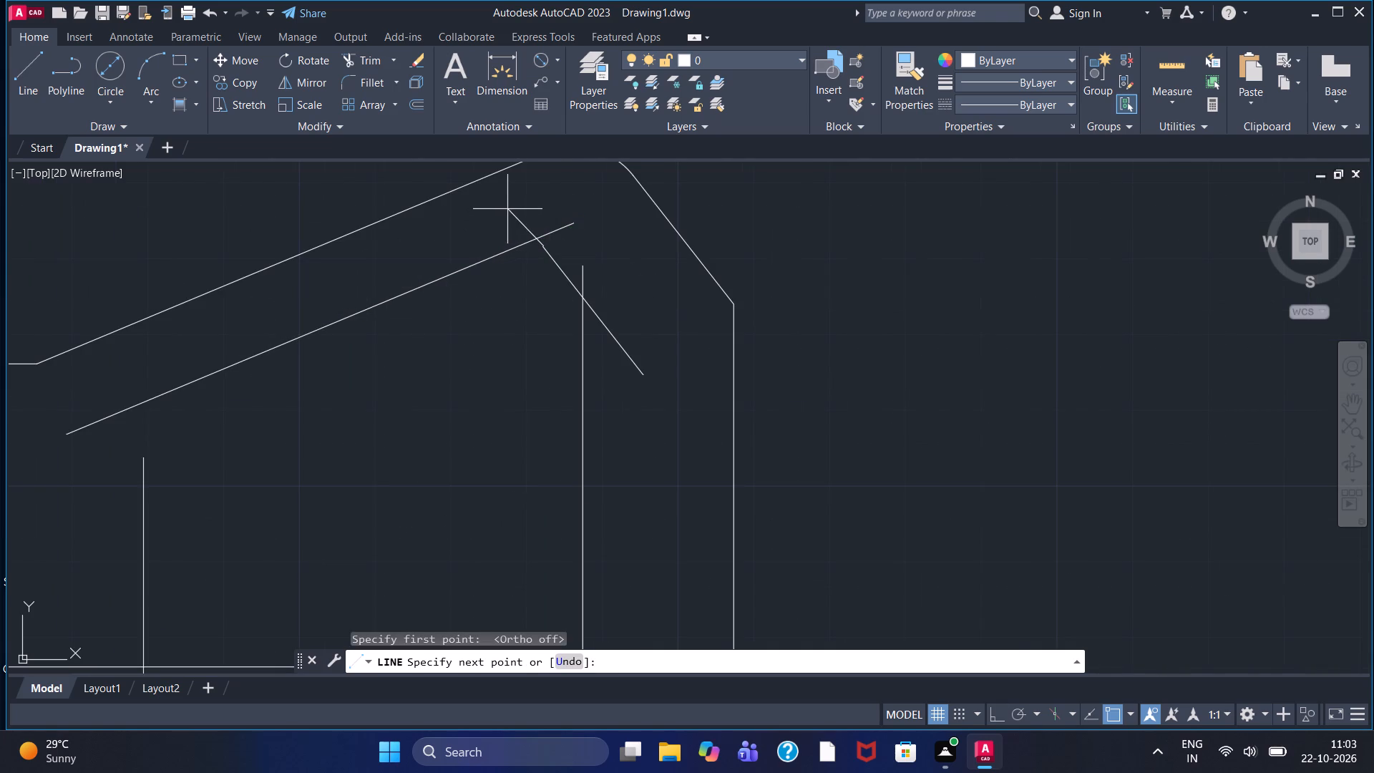
scroll(502, 227, up, 2)
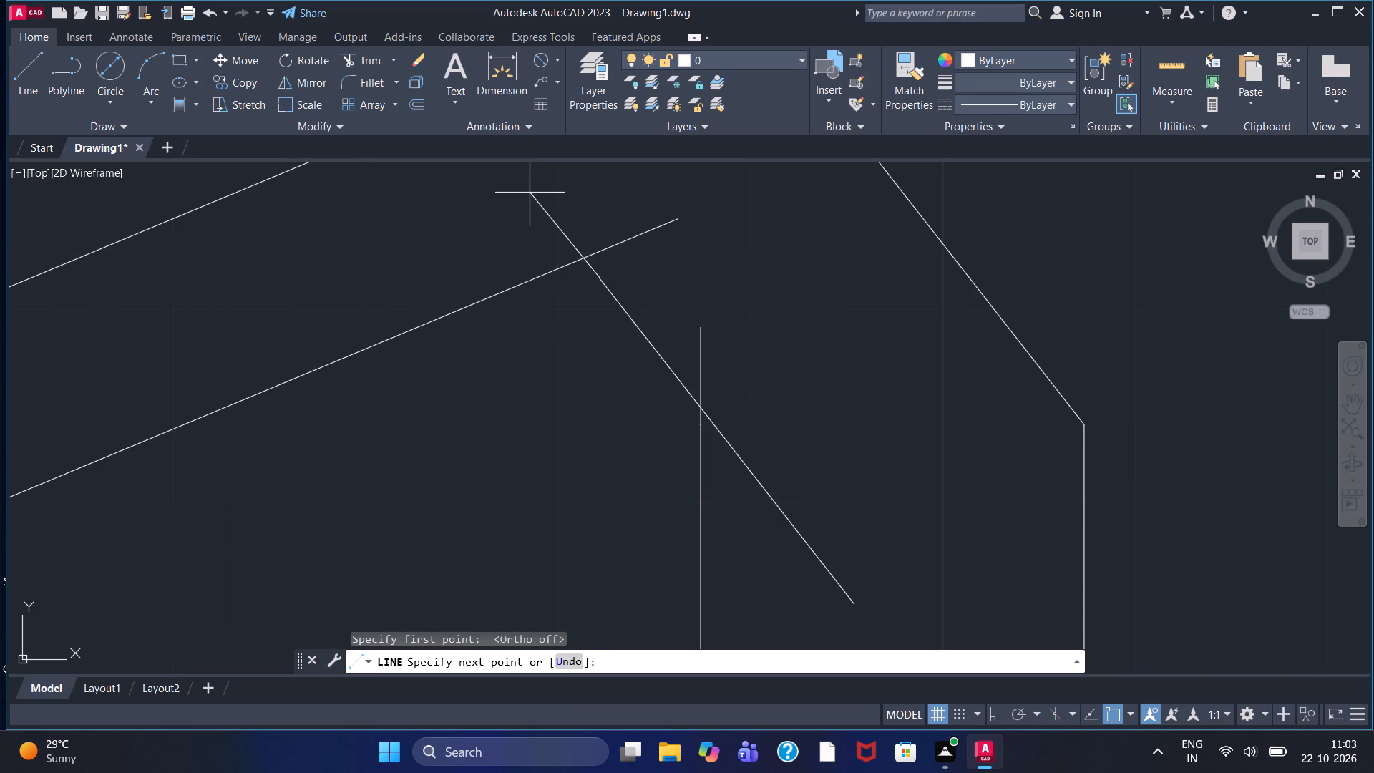
click(522, 189)
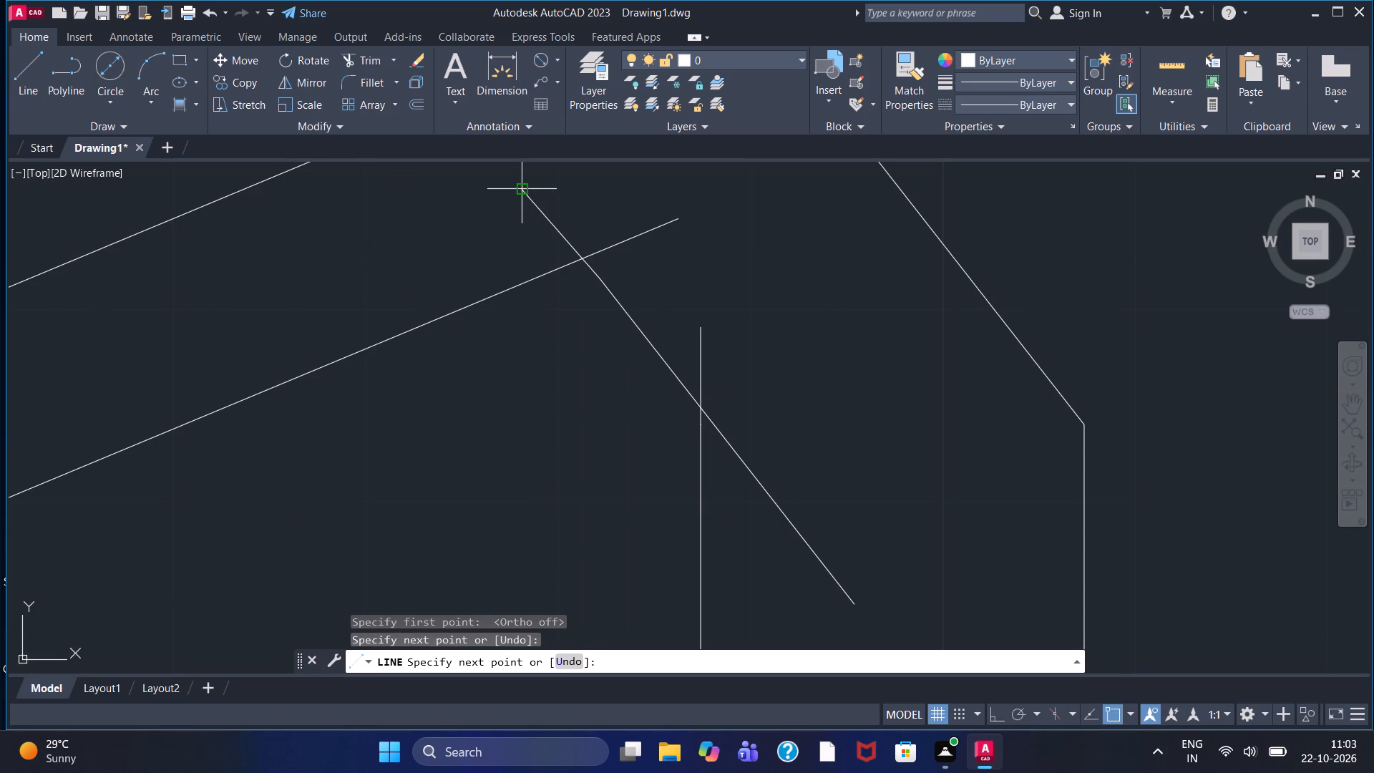
right_click(522, 189)
click(531, 195)
Draw a line extending the lower inner short sloping line from its lower end across the long lower inner sloping line.
scroll(542, 277, down, 2)
middle_drag(537, 437, 537, 264)
scroll(537, 346, down, 1)
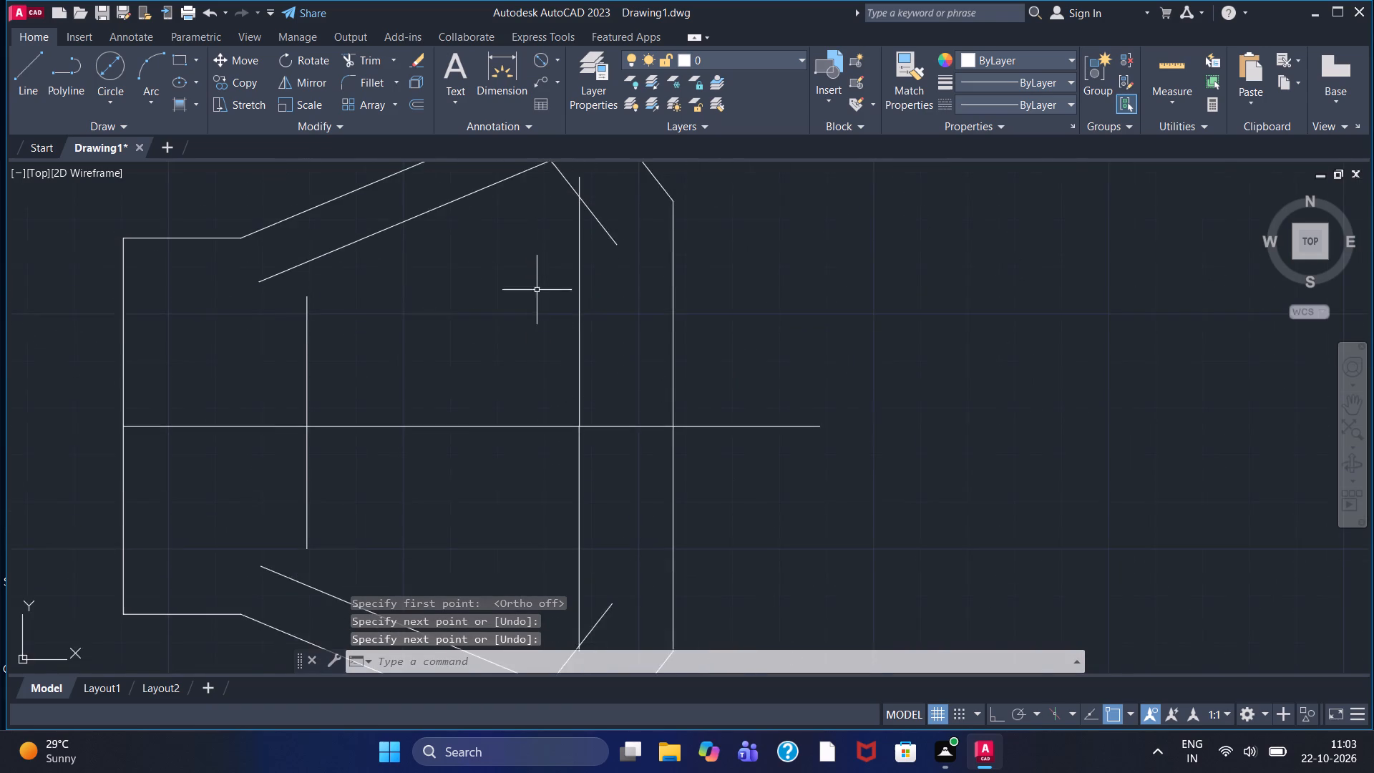
scroll(537, 335, down, 2)
middle_drag(543, 397, 519, 297)
scroll(514, 354, up, 3)
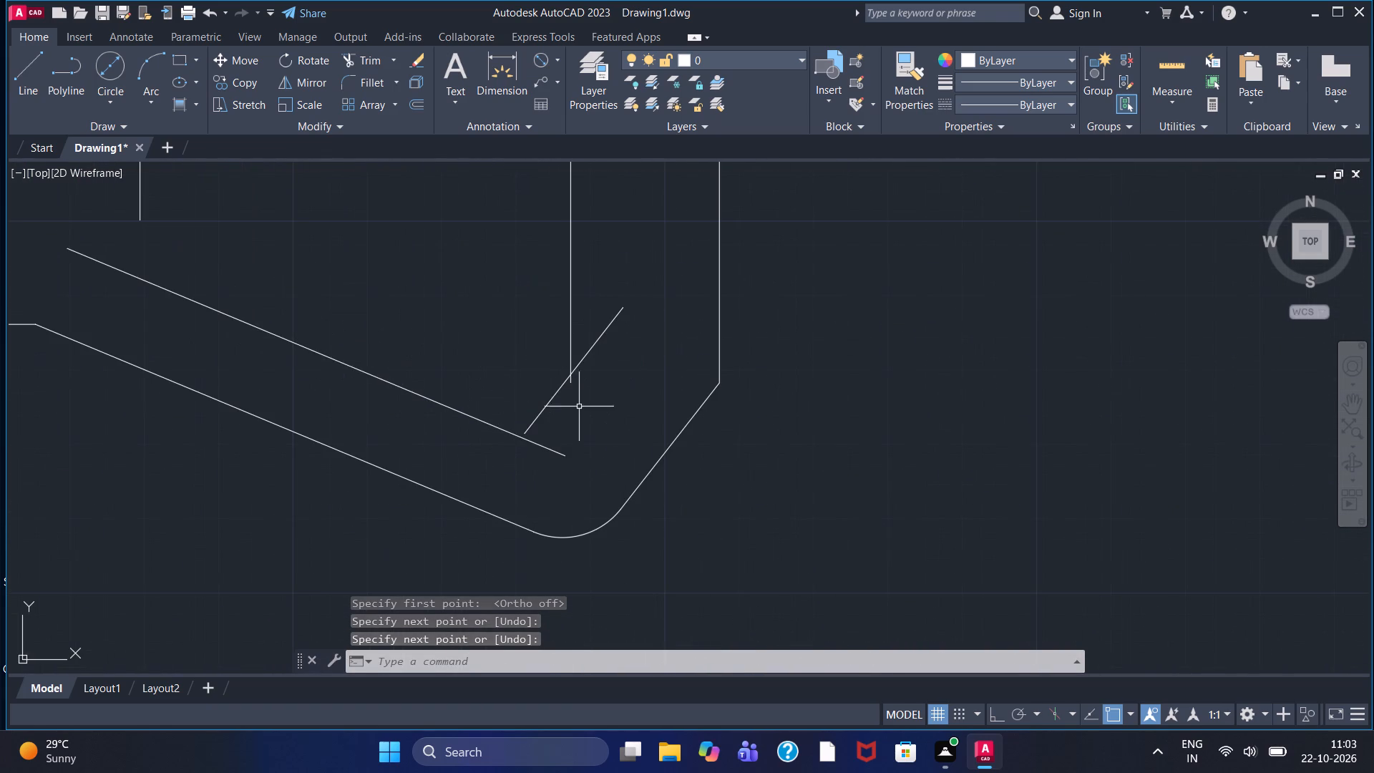
scroll(572, 400, up, 3)
middle_drag(343, 326, 406, 211)
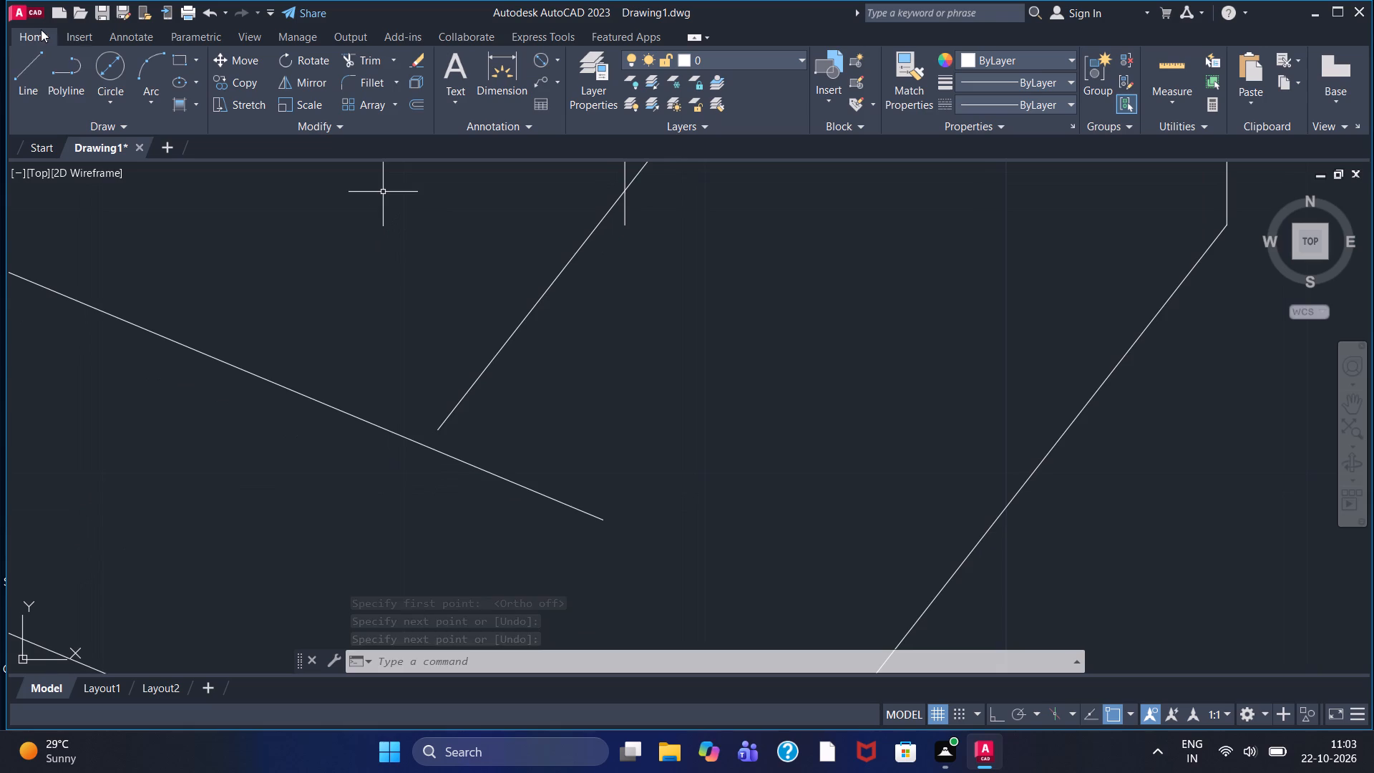
drag(23, 84, 36, 87)
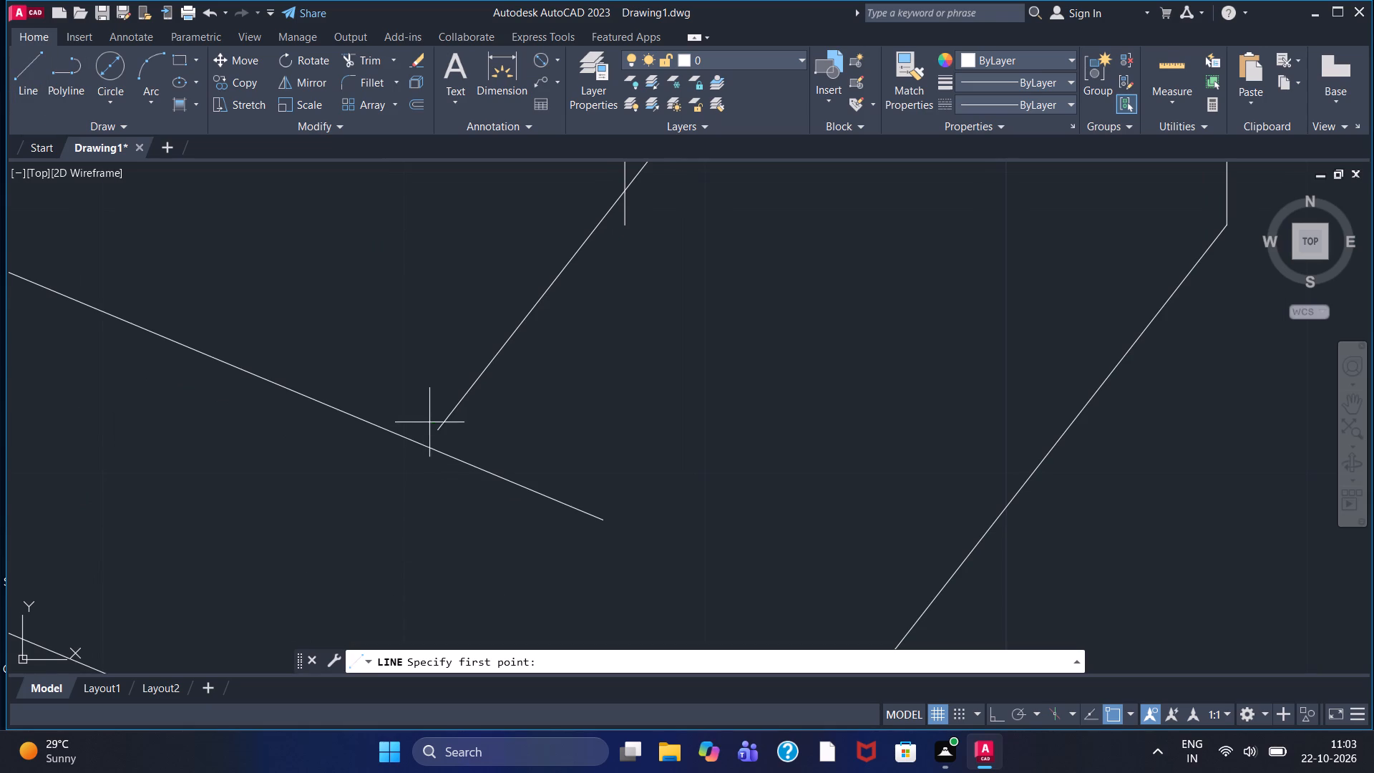
click(444, 429)
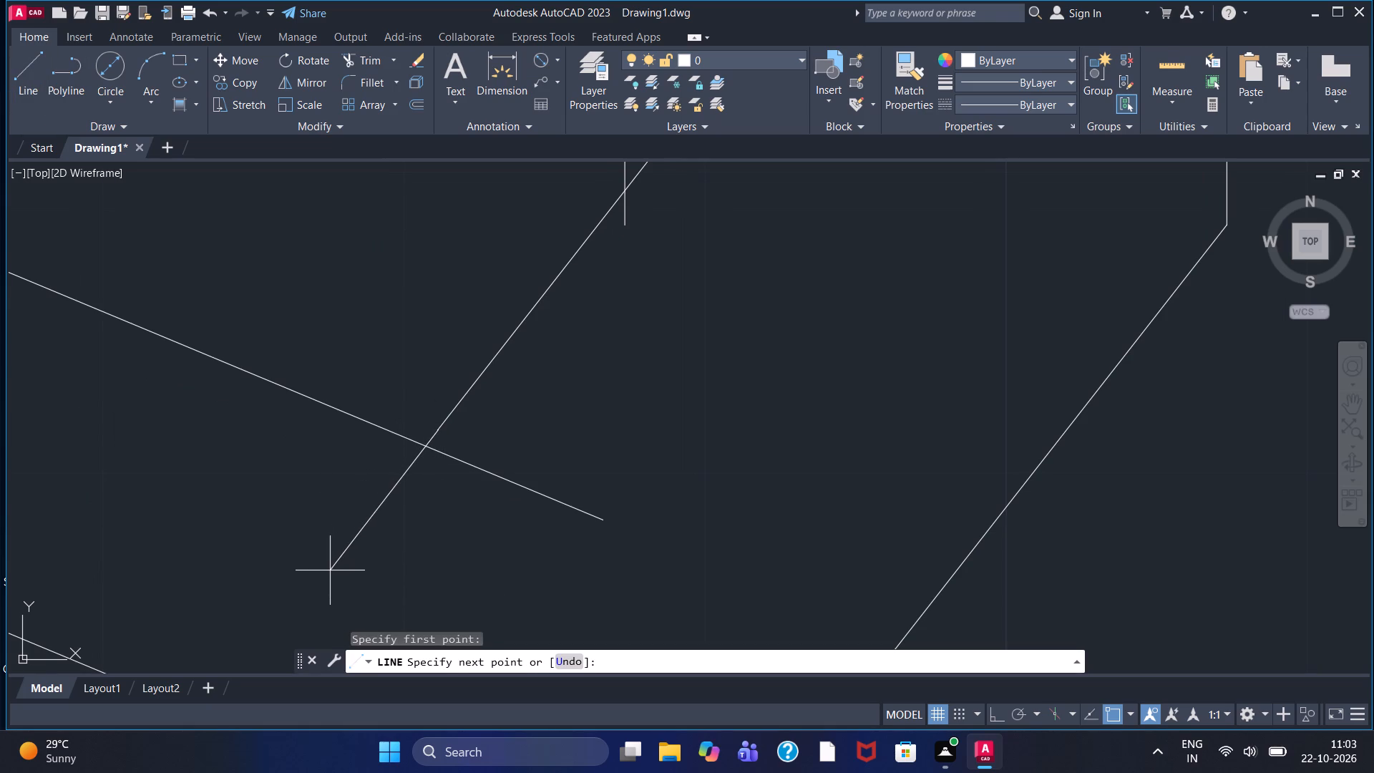
click(331, 572)
right_click(331, 572)
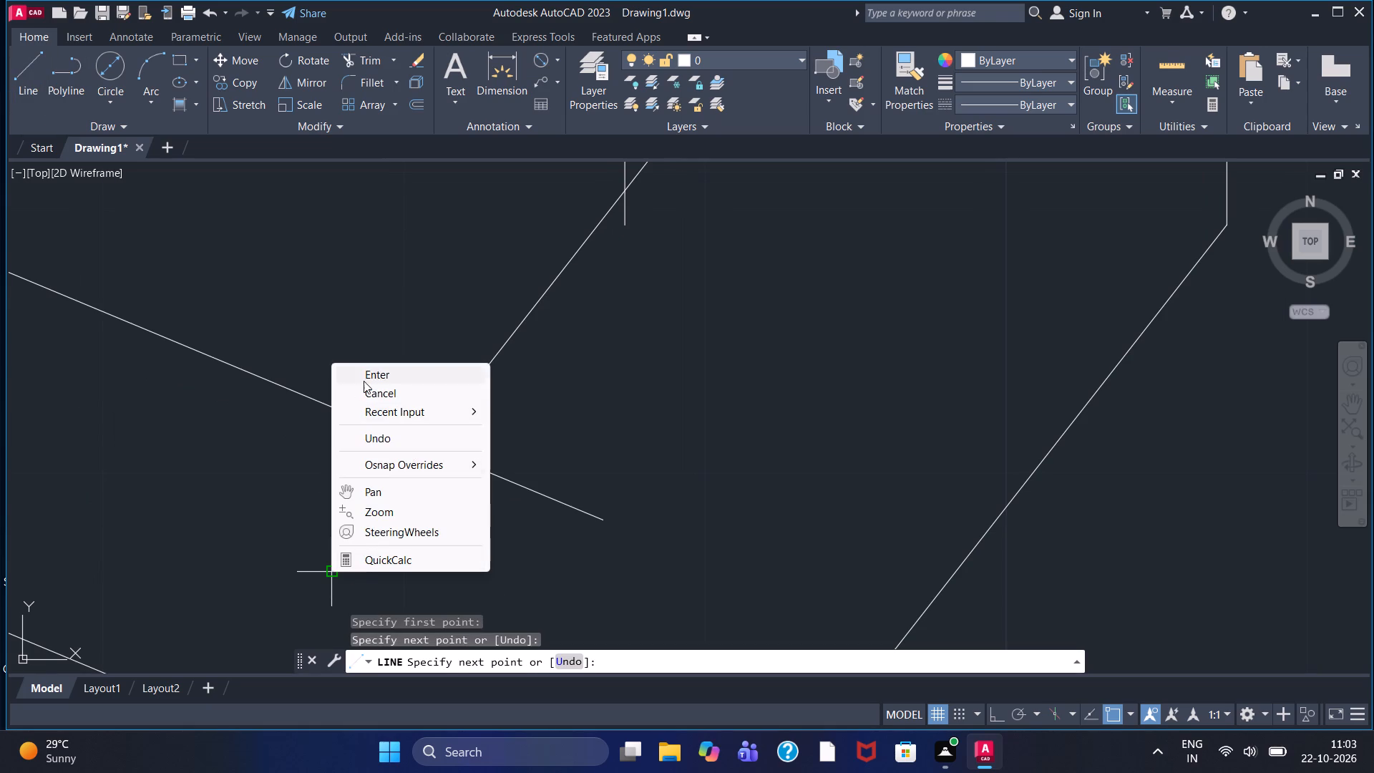
click(364, 381)
Trim the overhanging line ends at the inner profile's two lower corners near the wide end.
click(364, 65)
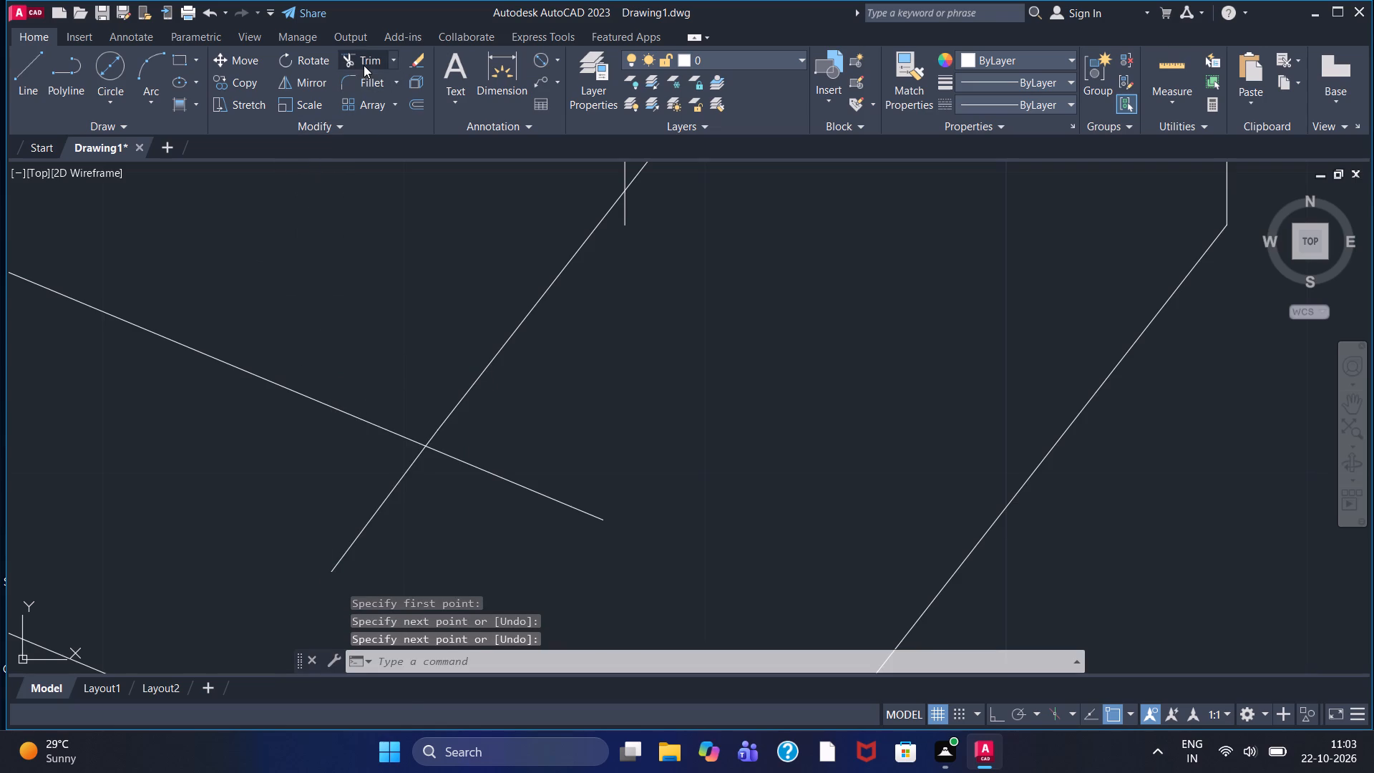
click(363, 528)
click(487, 474)
scroll(497, 477, down, 2)
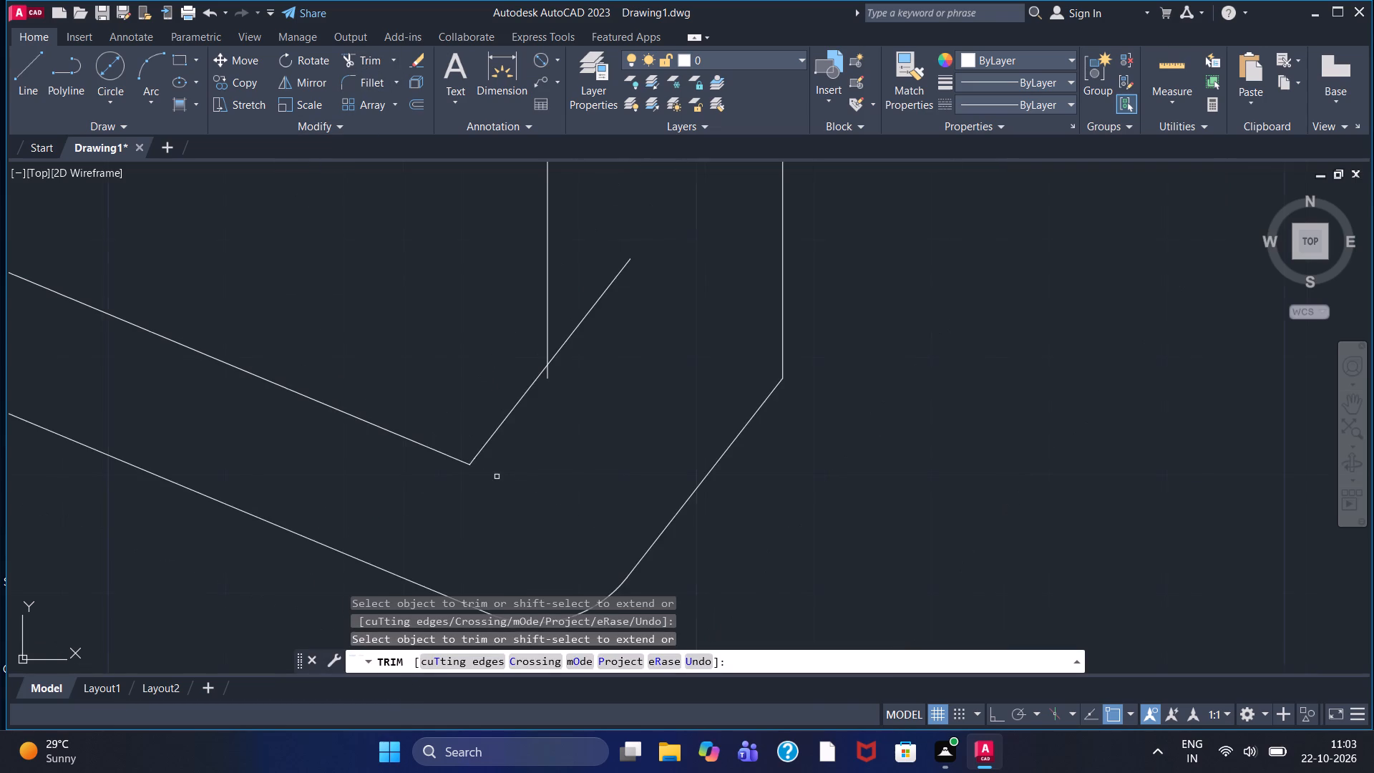
scroll(515, 381, up, 2)
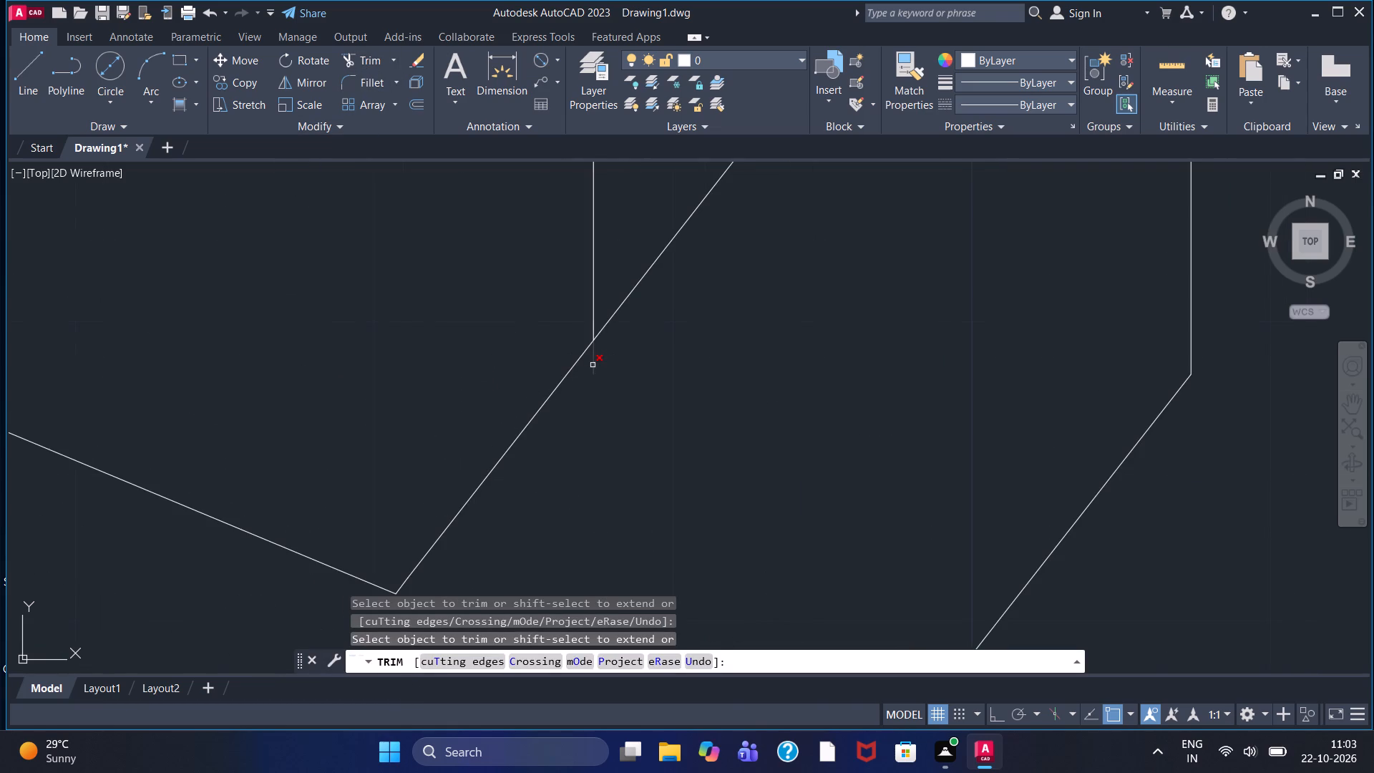
click(593, 365)
click(620, 308)
Trim the overhanging line ends at the inner profile's two upper corners near the wide end.
scroll(620, 308, down, 2)
middle_drag(621, 320, 642, 701)
scroll(642, 657, down, 1)
scroll(653, 392, down, 3)
scroll(659, 239, up, 2)
middle_drag(659, 239, 693, 525)
scroll(659, 239, down, 1)
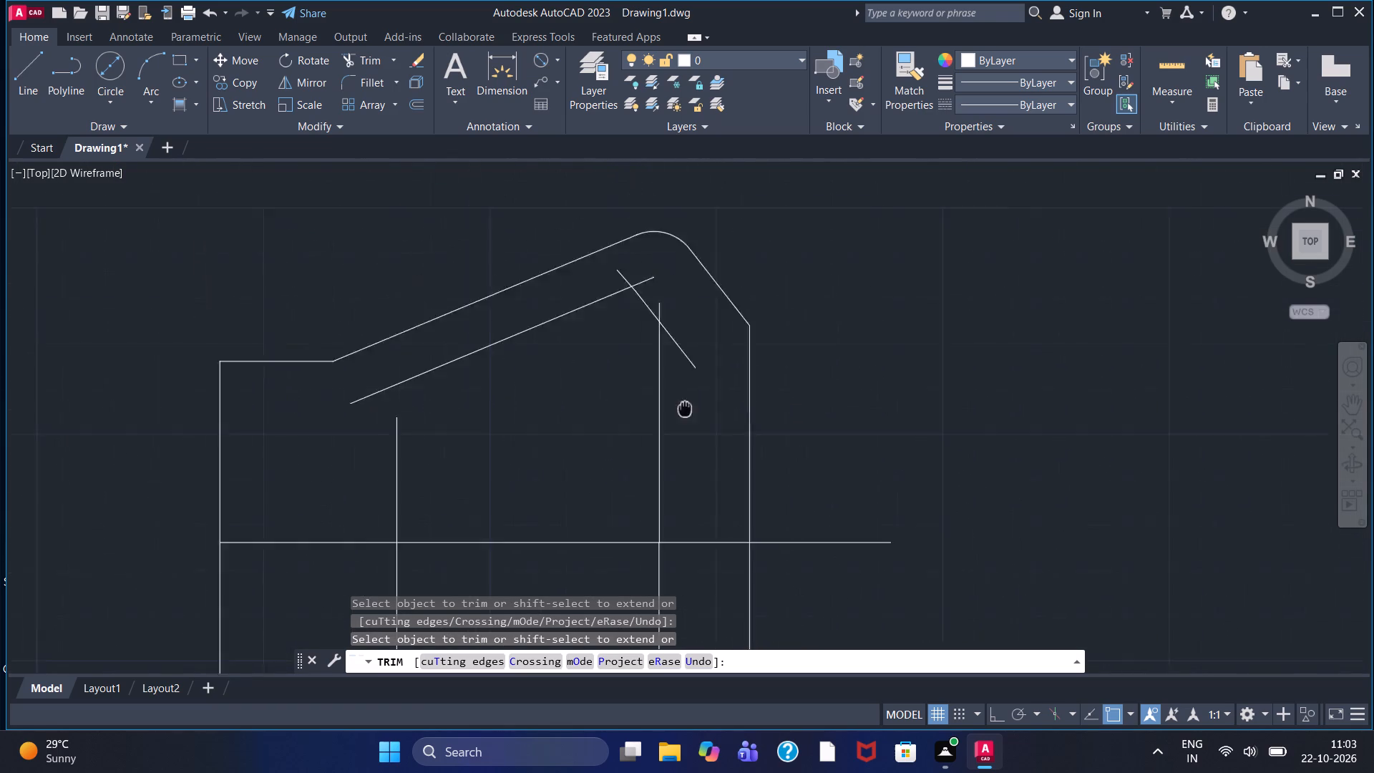
middle_drag(693, 525, 693, 539)
scroll(670, 491, up, 1)
click(698, 493)
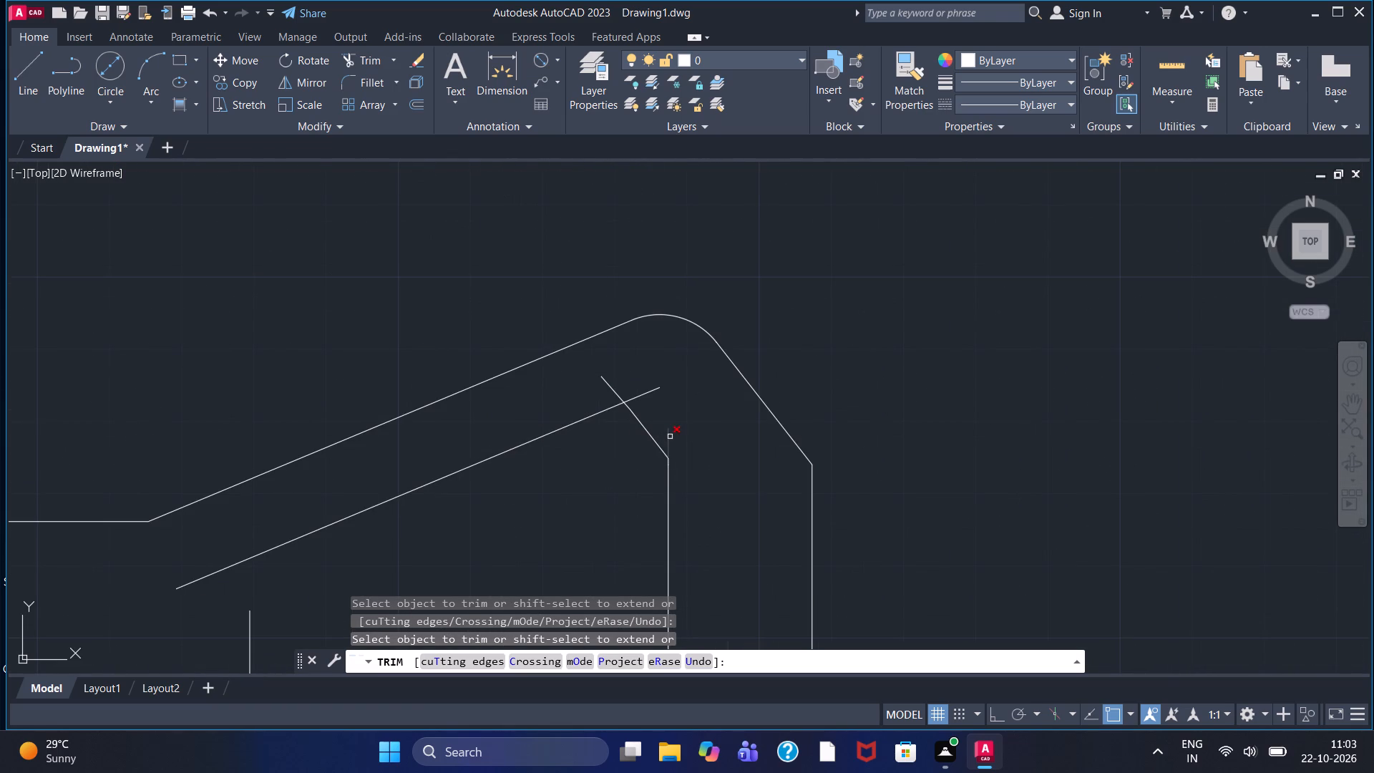
click(670, 437)
click(640, 394)
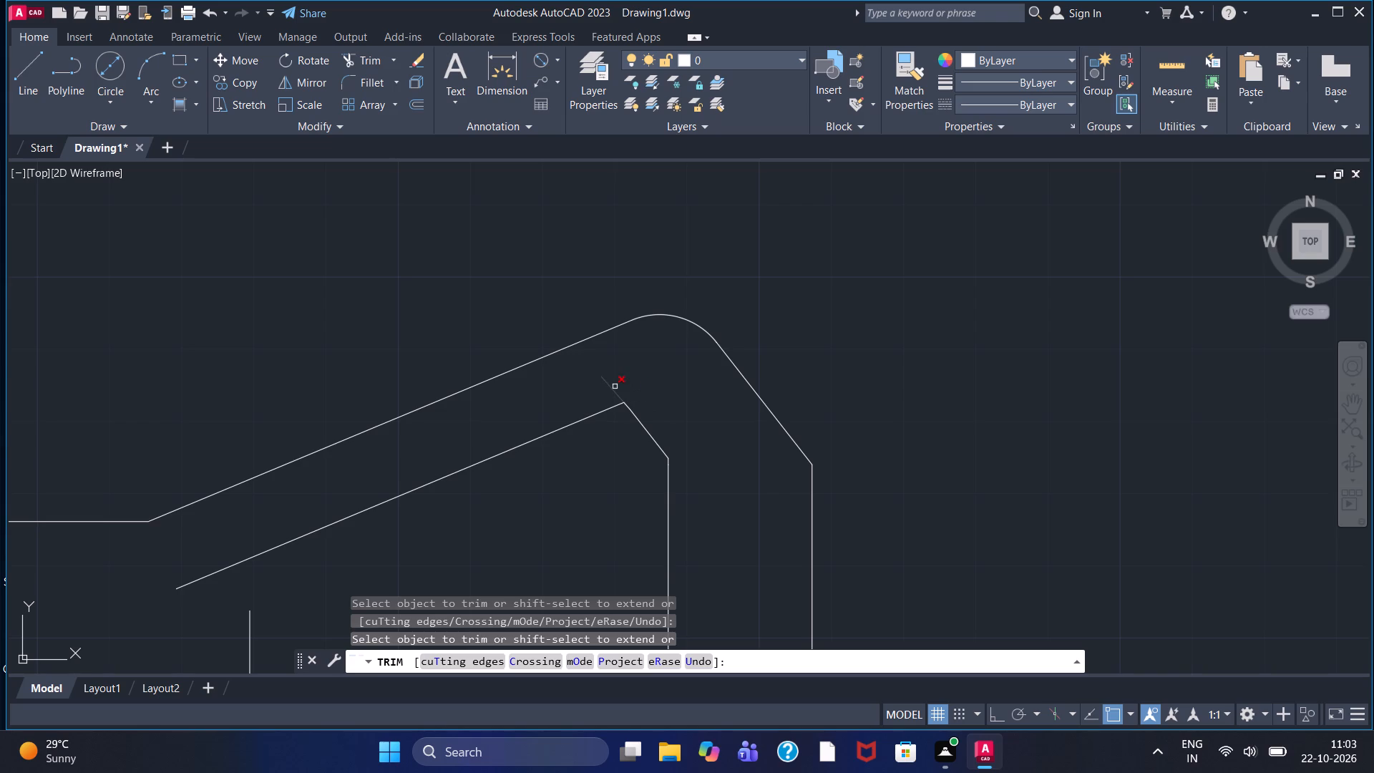
click(613, 387)
scroll(584, 414, down, 2)
middle_drag(528, 515, 545, 376)
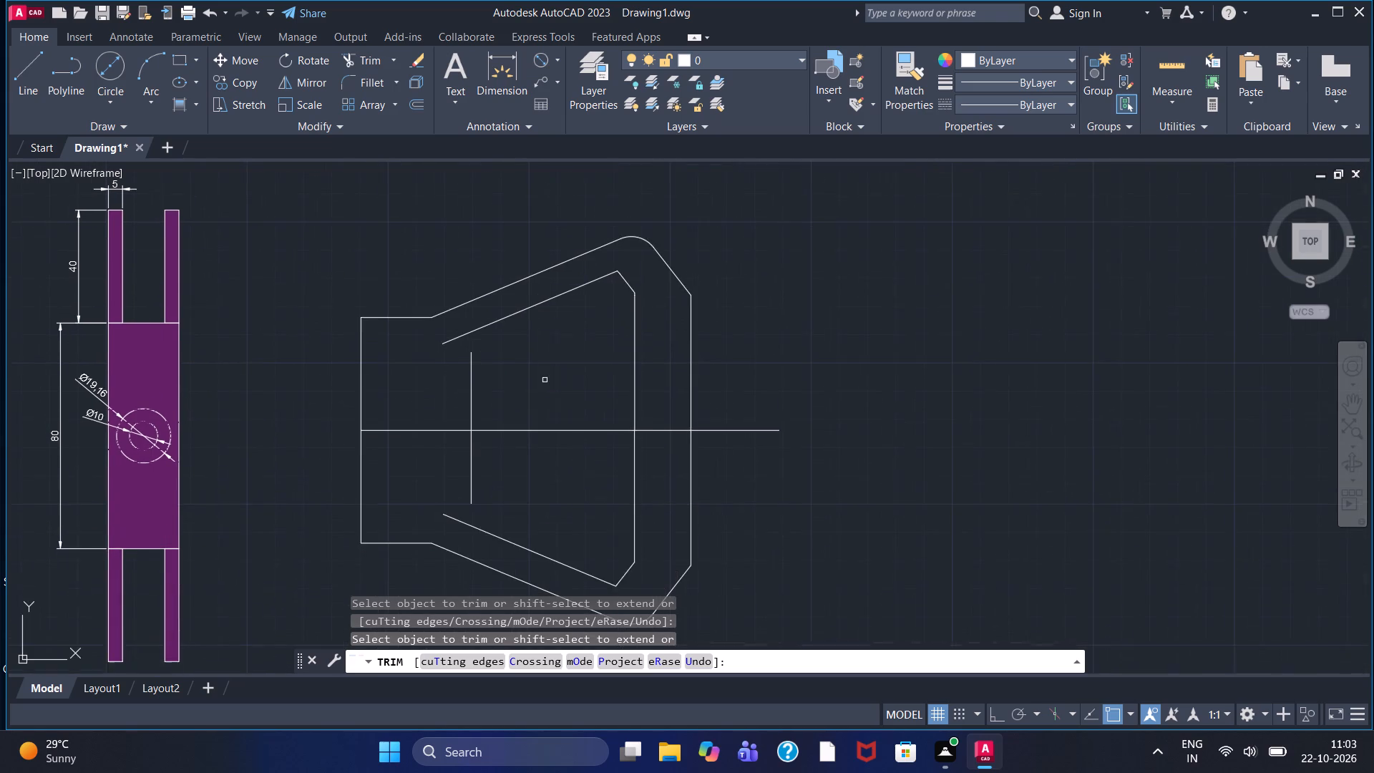
scroll(541, 383, down, 1)
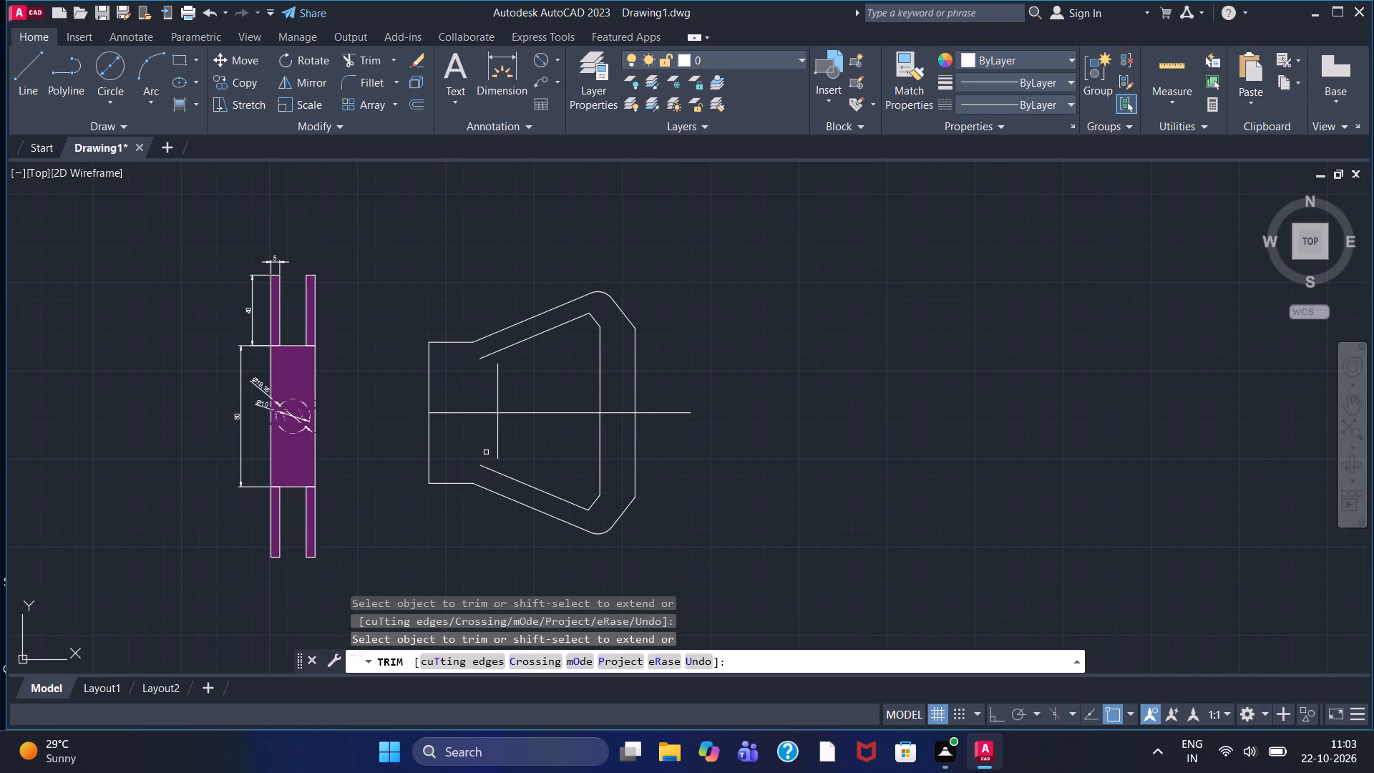
key(Escape)
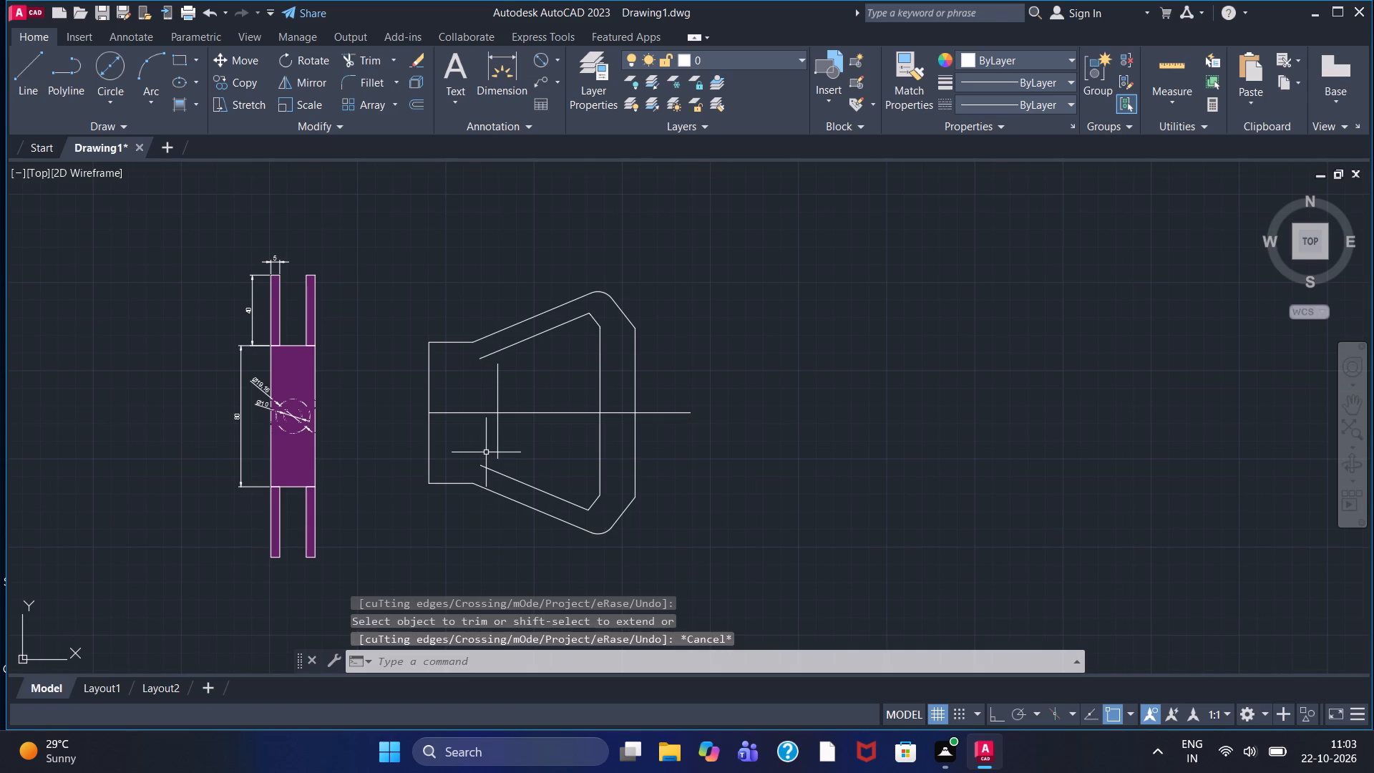
With Ortho on, draw a vertical line joining the narrow-end endpoints of the upper and lower long inner sloping lines.
scroll(513, 365, up, 3)
scroll(512, 358, down, 1)
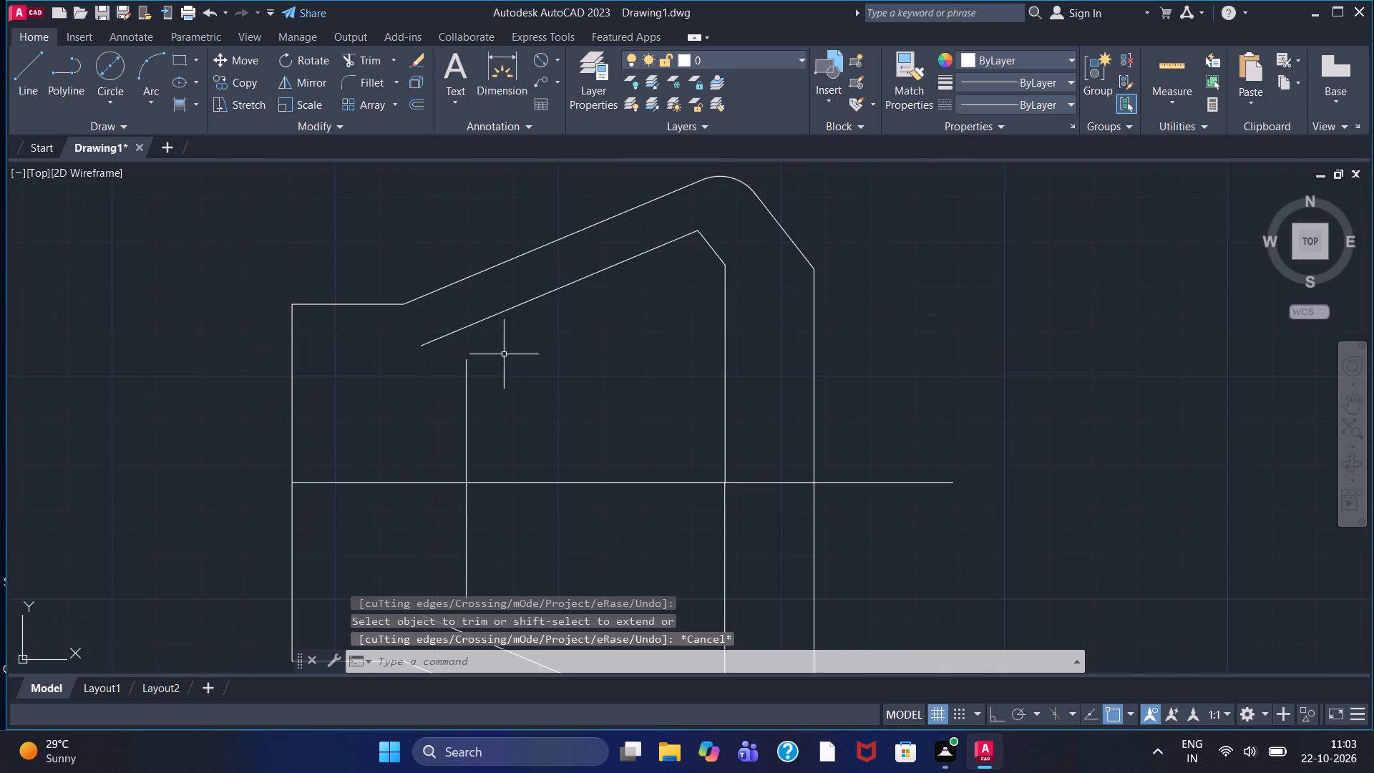
click(24, 82)
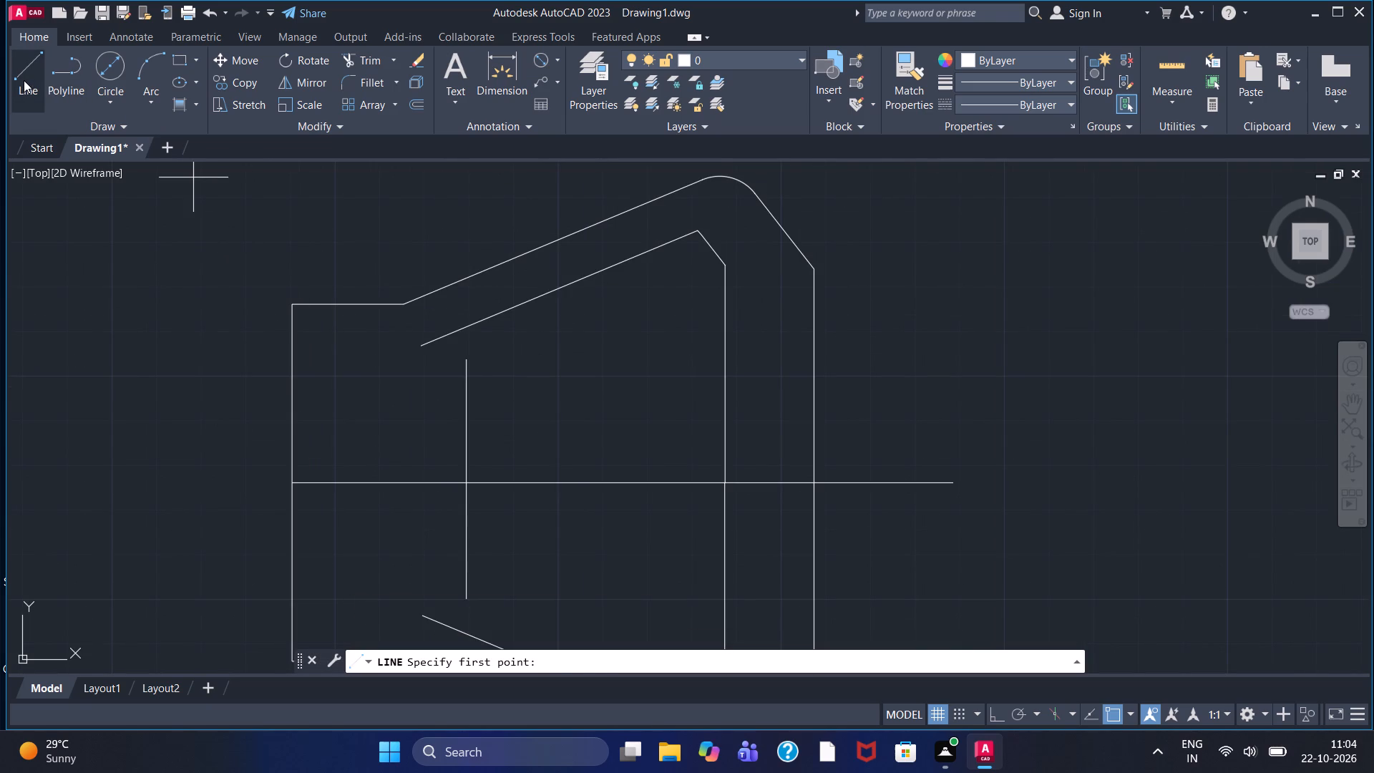
key(F8)
click(424, 351)
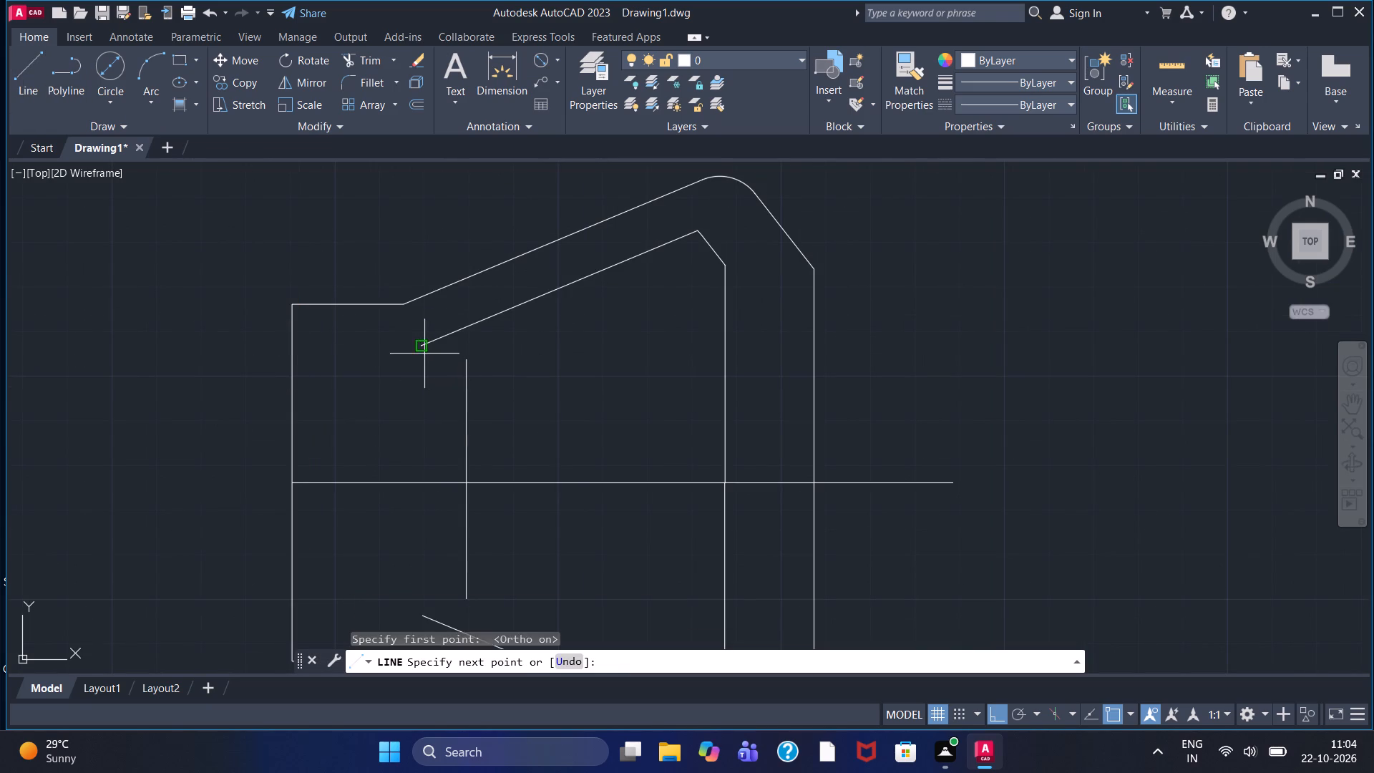
click(420, 616)
right_click(447, 538)
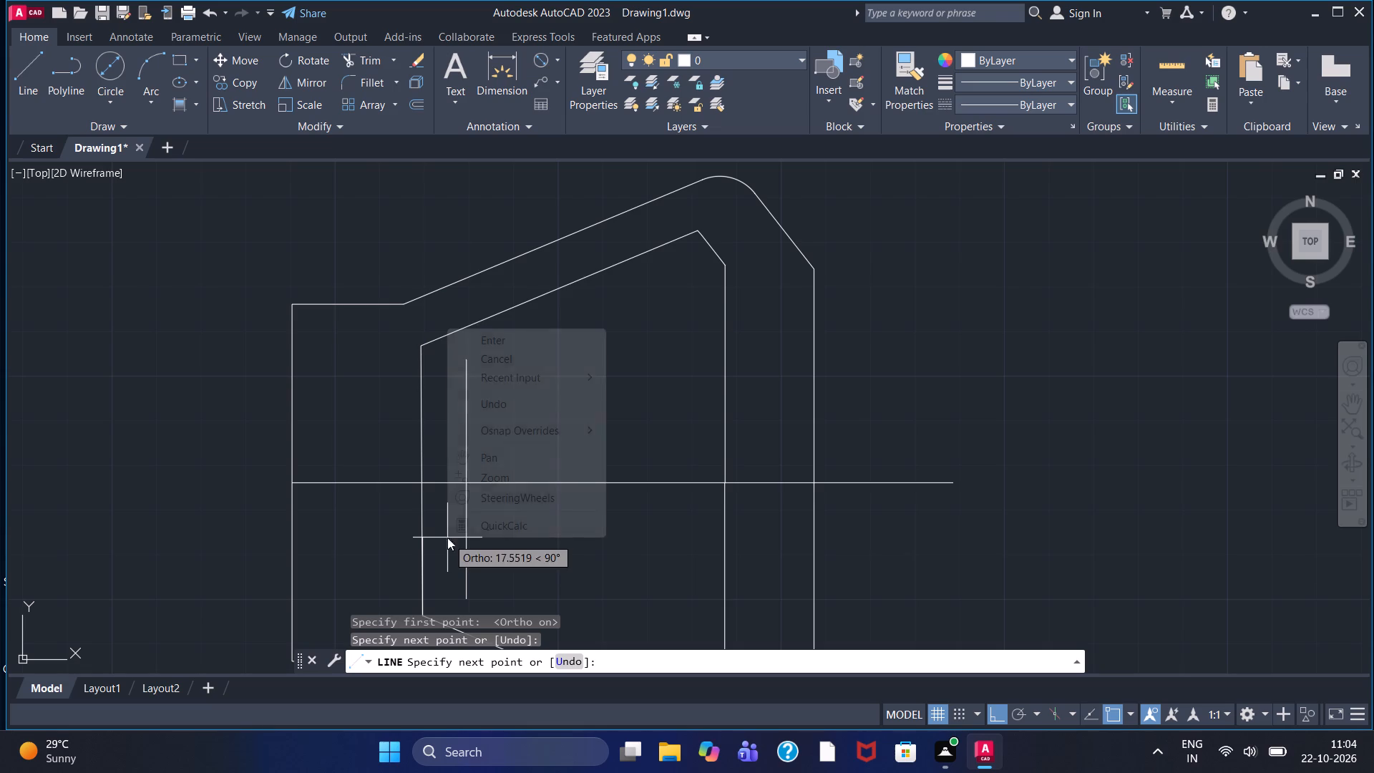
click(484, 337)
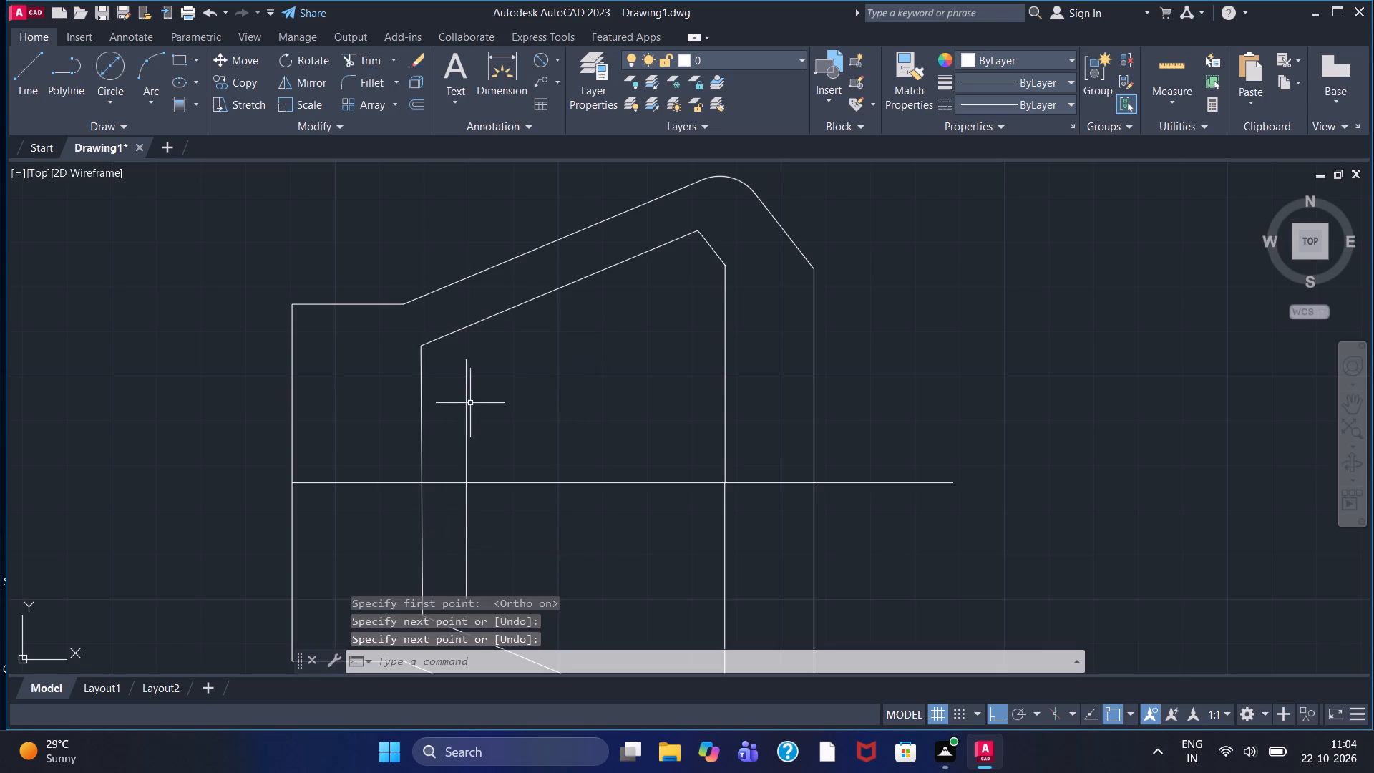
Erase the old vertical offset line left inside the inner profile near its narrow end.
click(468, 408)
key(Delete)
scroll(464, 429, down, 1)
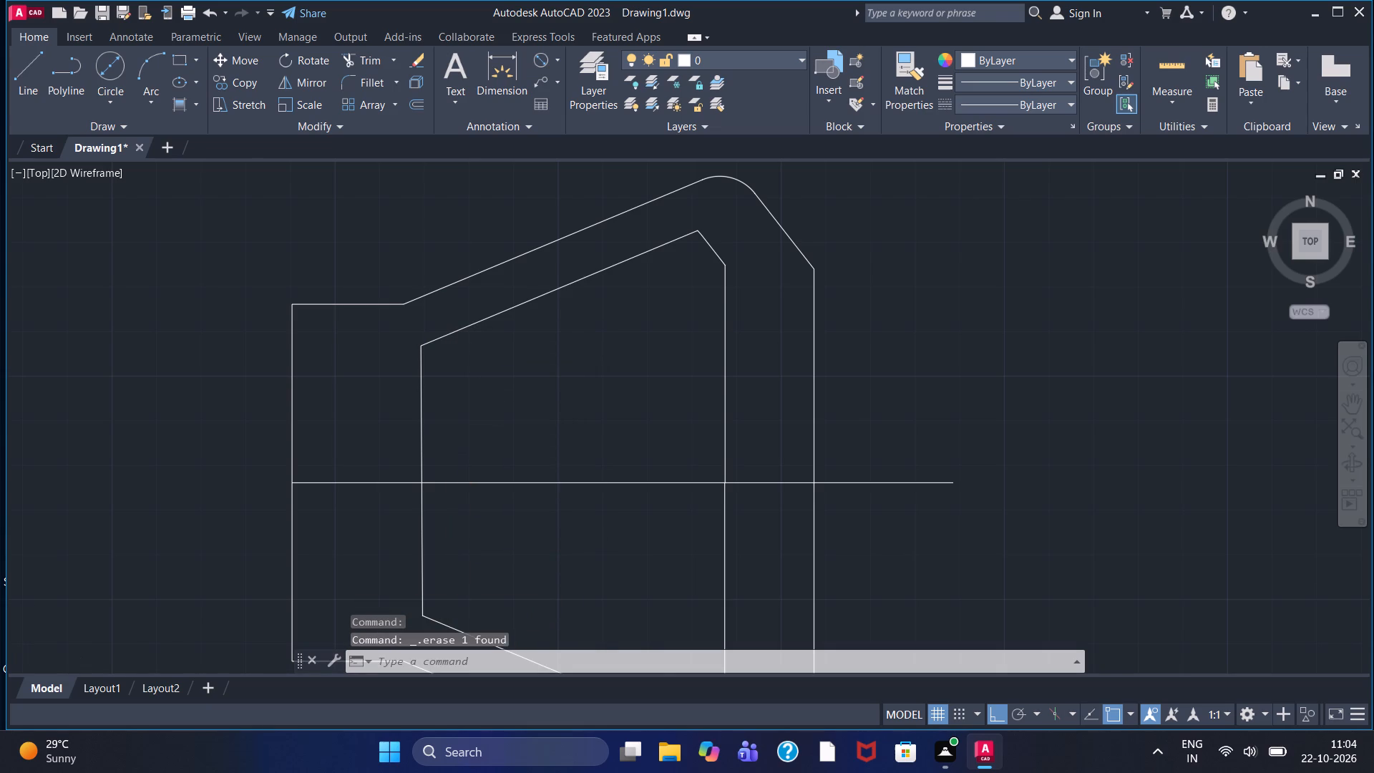
middle_drag(469, 429, 480, 378)
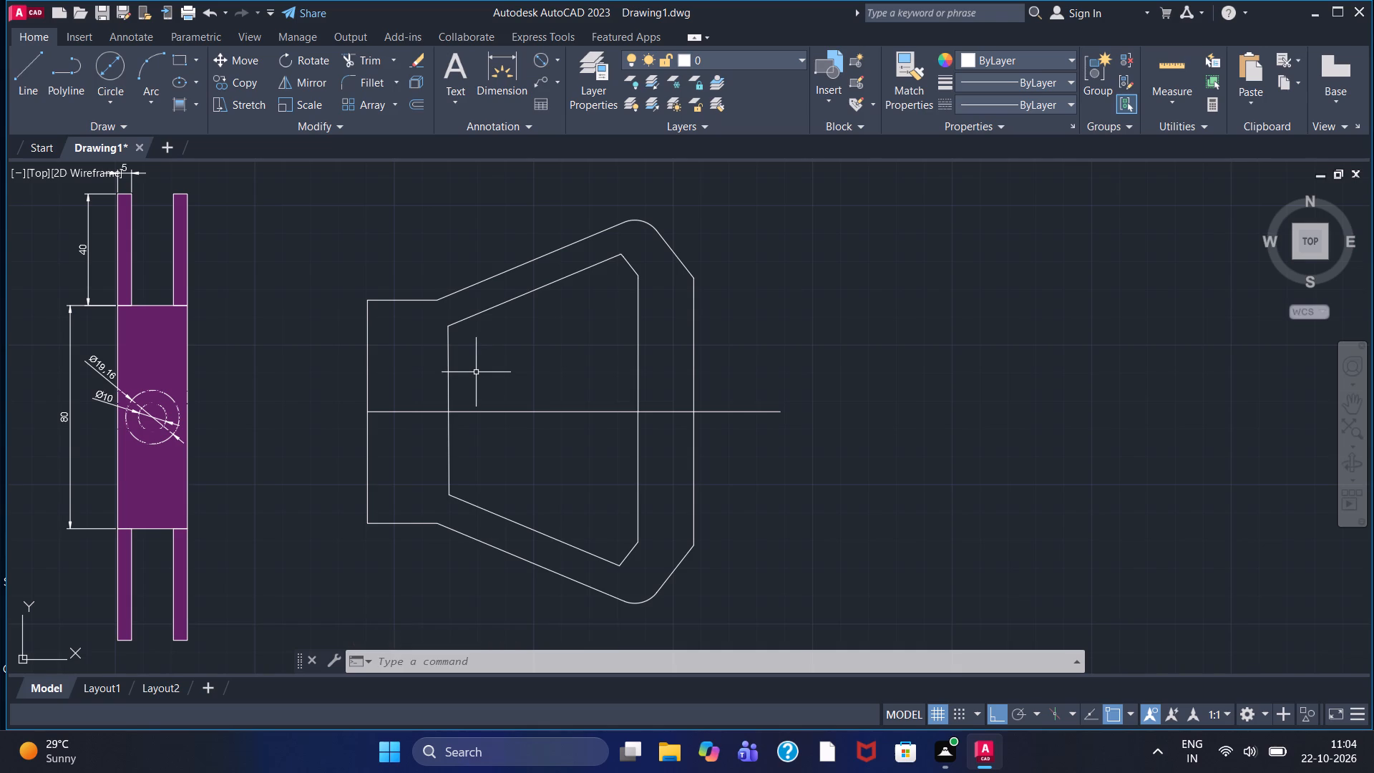
Draw two circles in the band's upper wide-end corner: about 6.2 diameter inside the fillet and about 7.7 diameter below it beside the vertical edge.
scroll(476, 372, down, 1)
scroll(520, 354, up, 1)
middle_drag(520, 354, 512, 439)
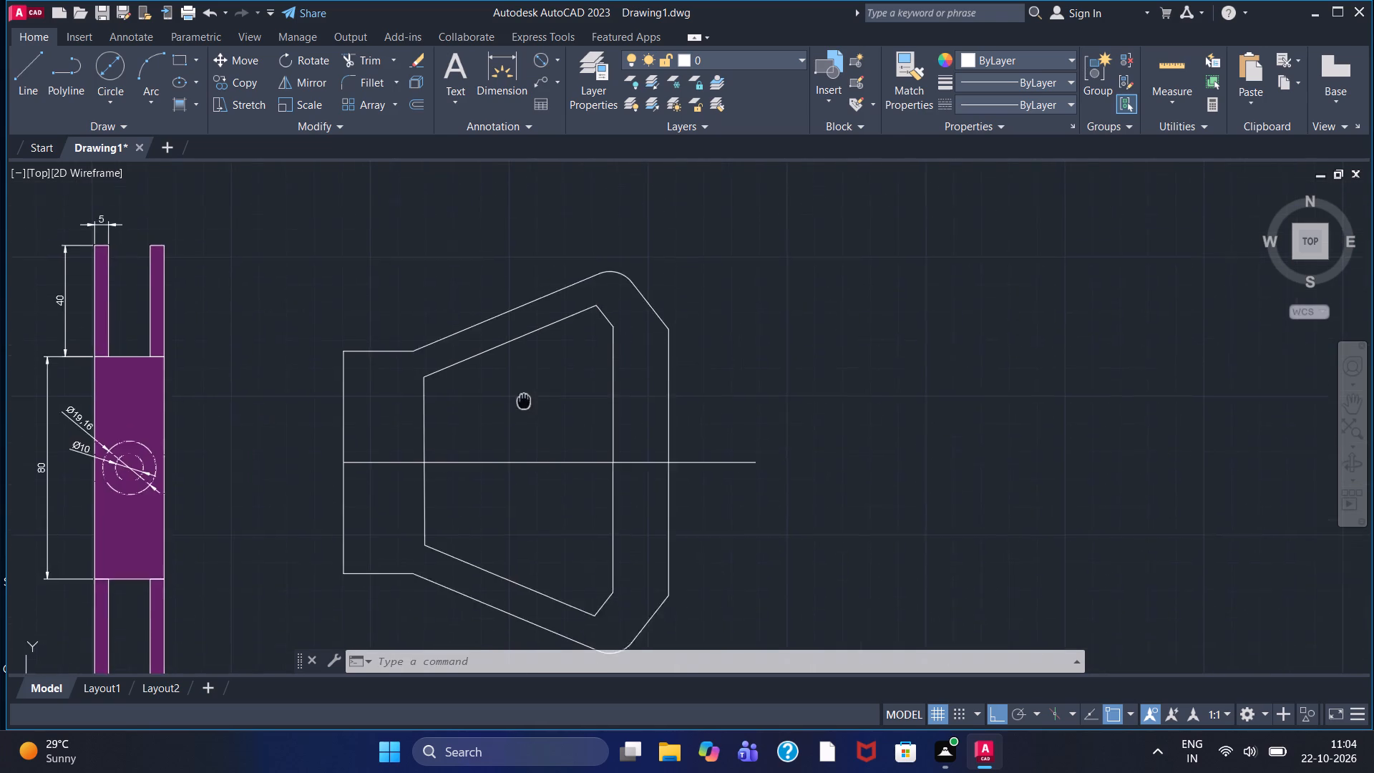
middle_drag(512, 439, 509, 451)
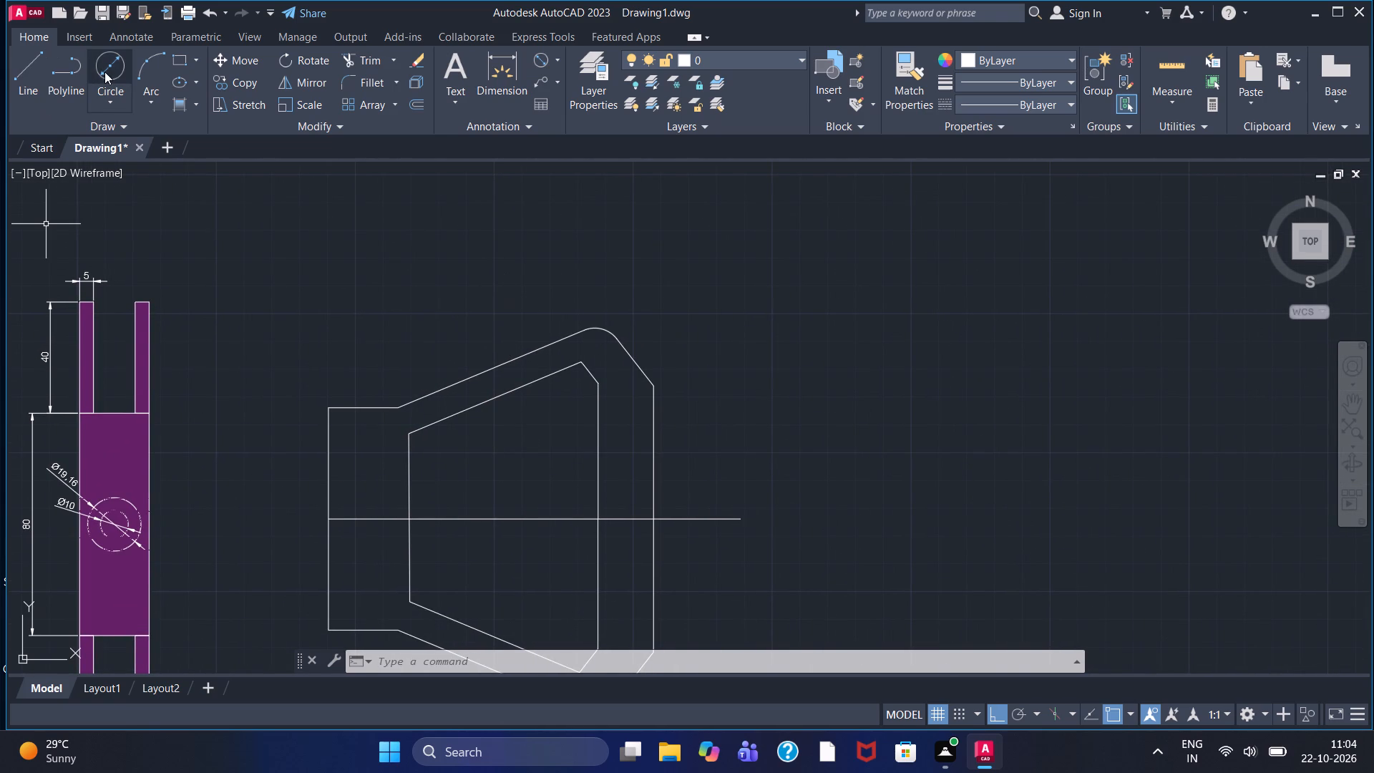
click(104, 72)
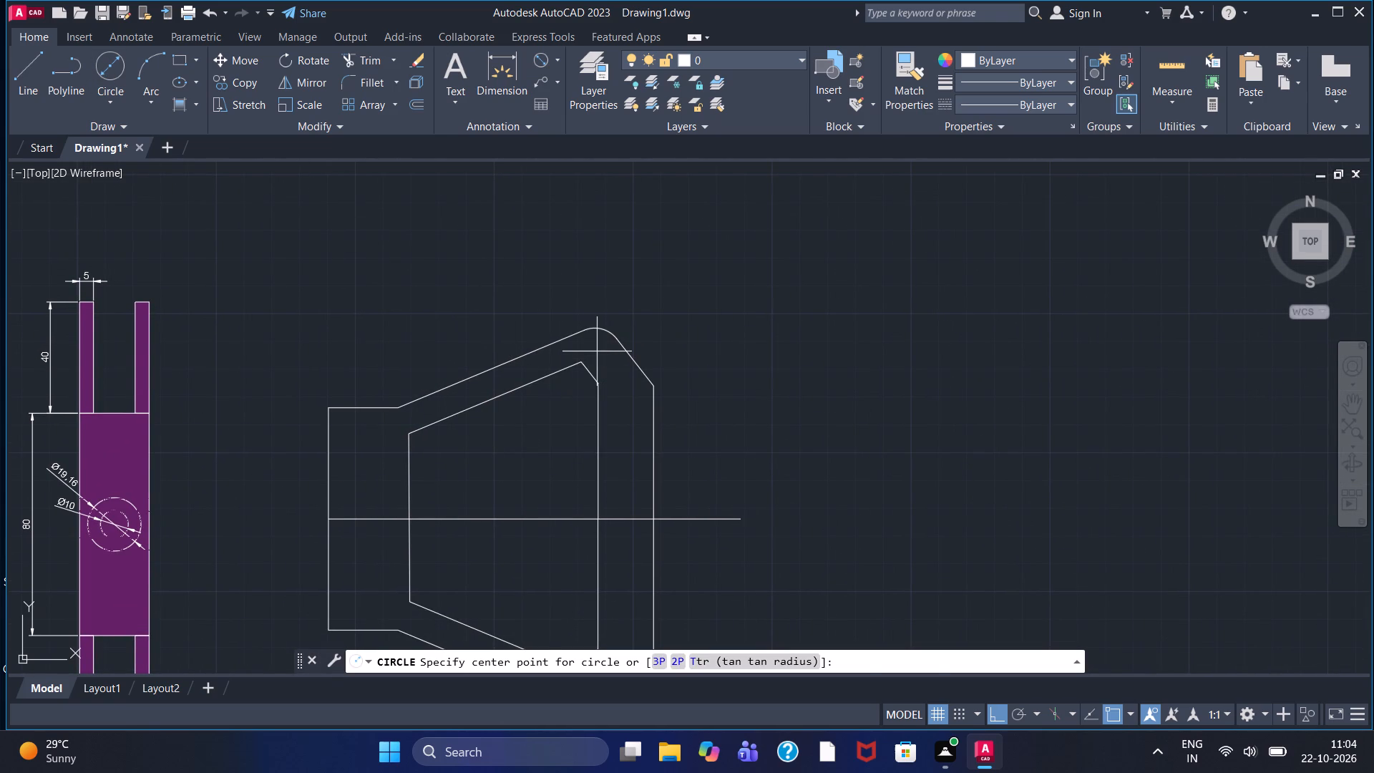
click(597, 351)
click(606, 369)
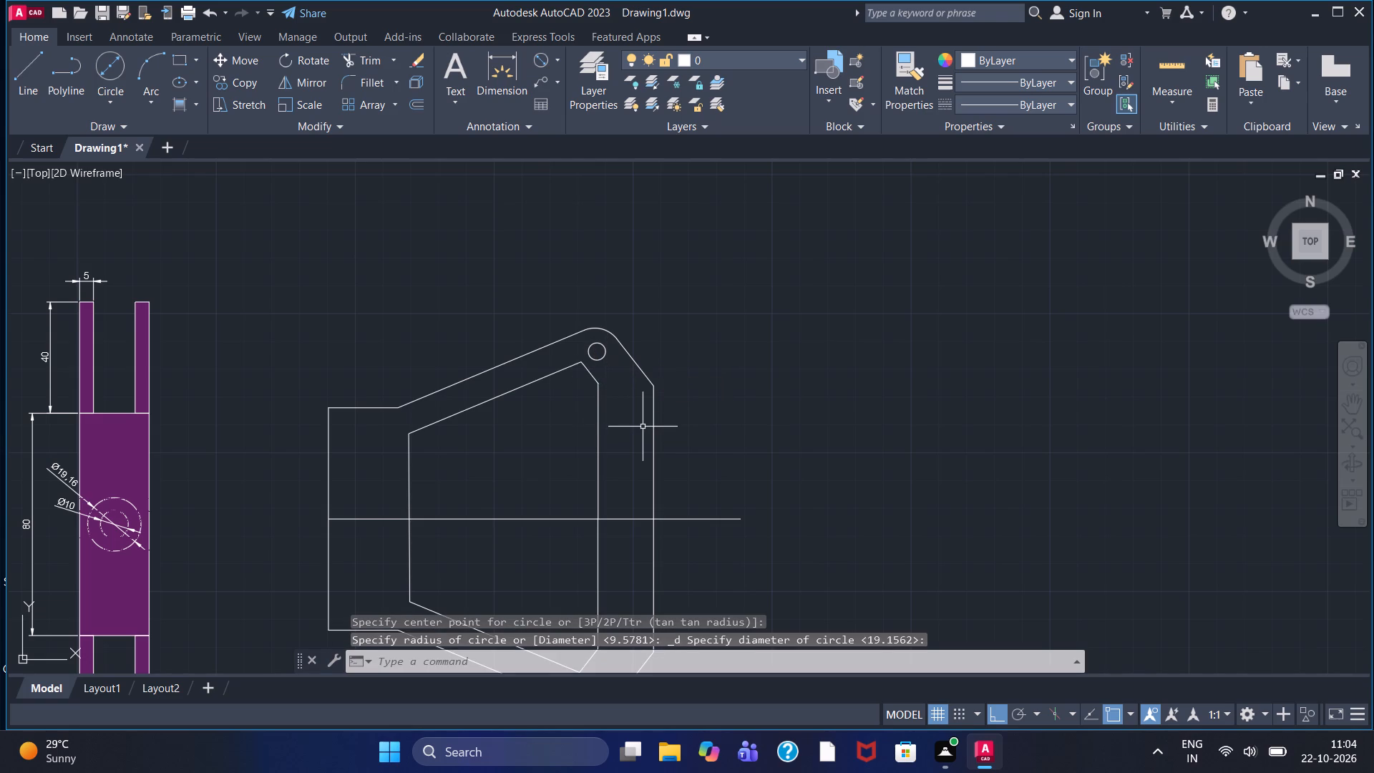
click(102, 78)
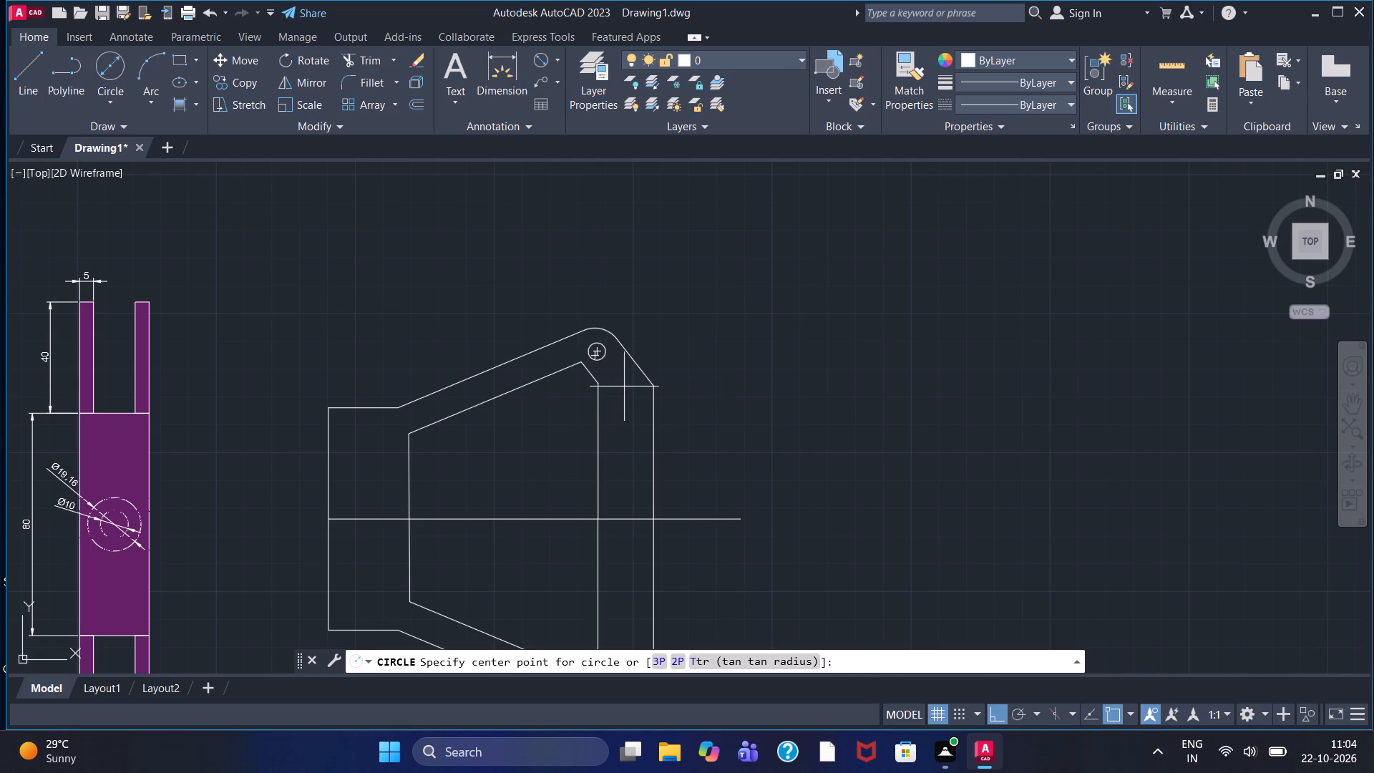
click(624, 386)
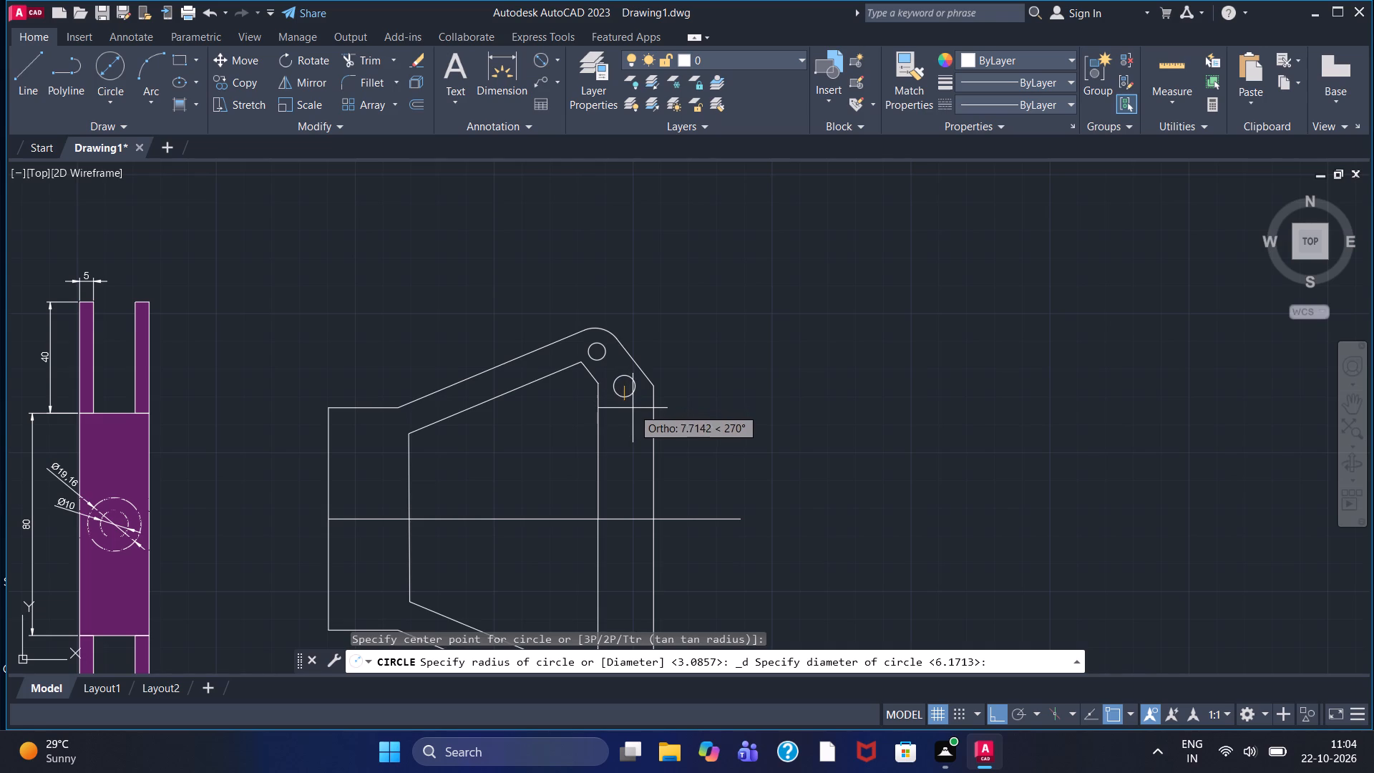
click(633, 408)
Draw two circles in the band's lower wide-end corner: about 9.6 diameter beside the vertical edge and a smaller one inside the fillet.
scroll(633, 425, down, 1)
middle_drag(646, 474, 628, 306)
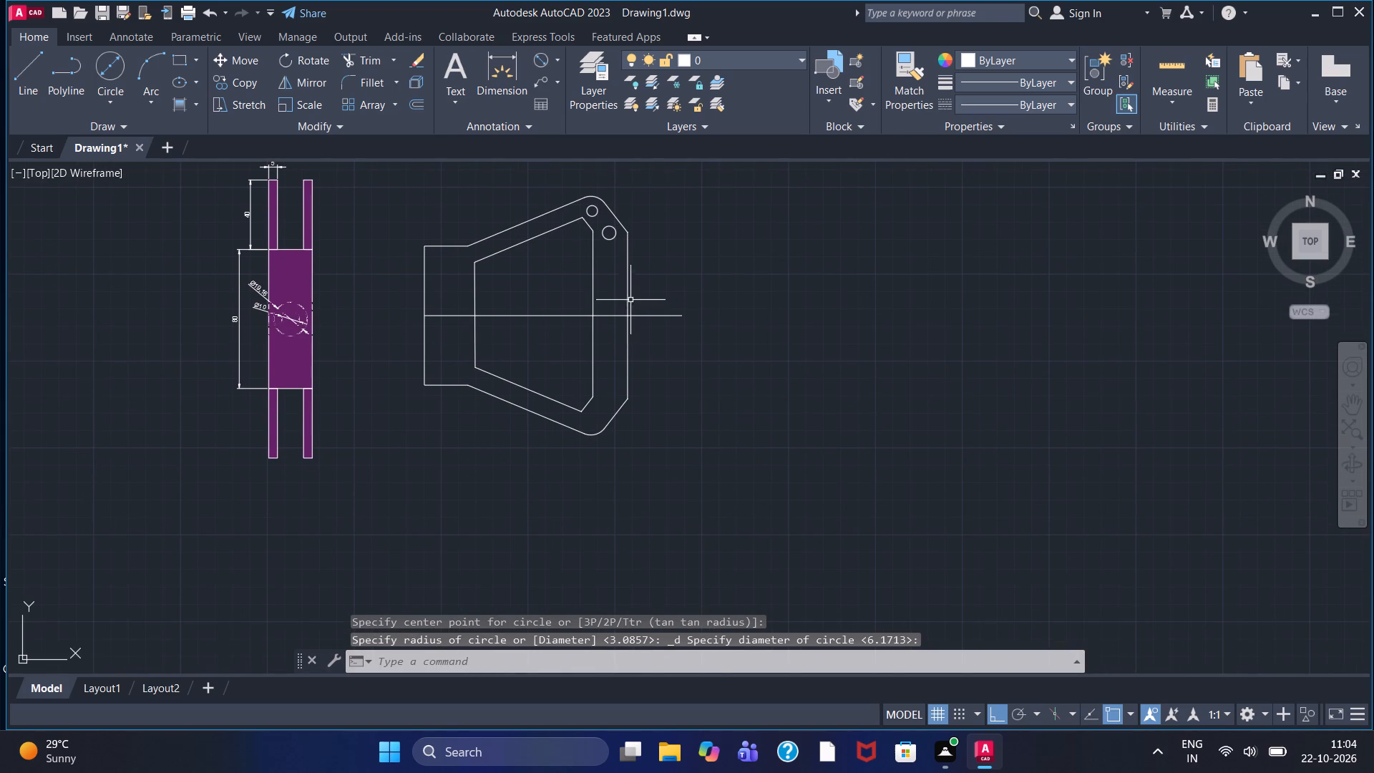
click(118, 72)
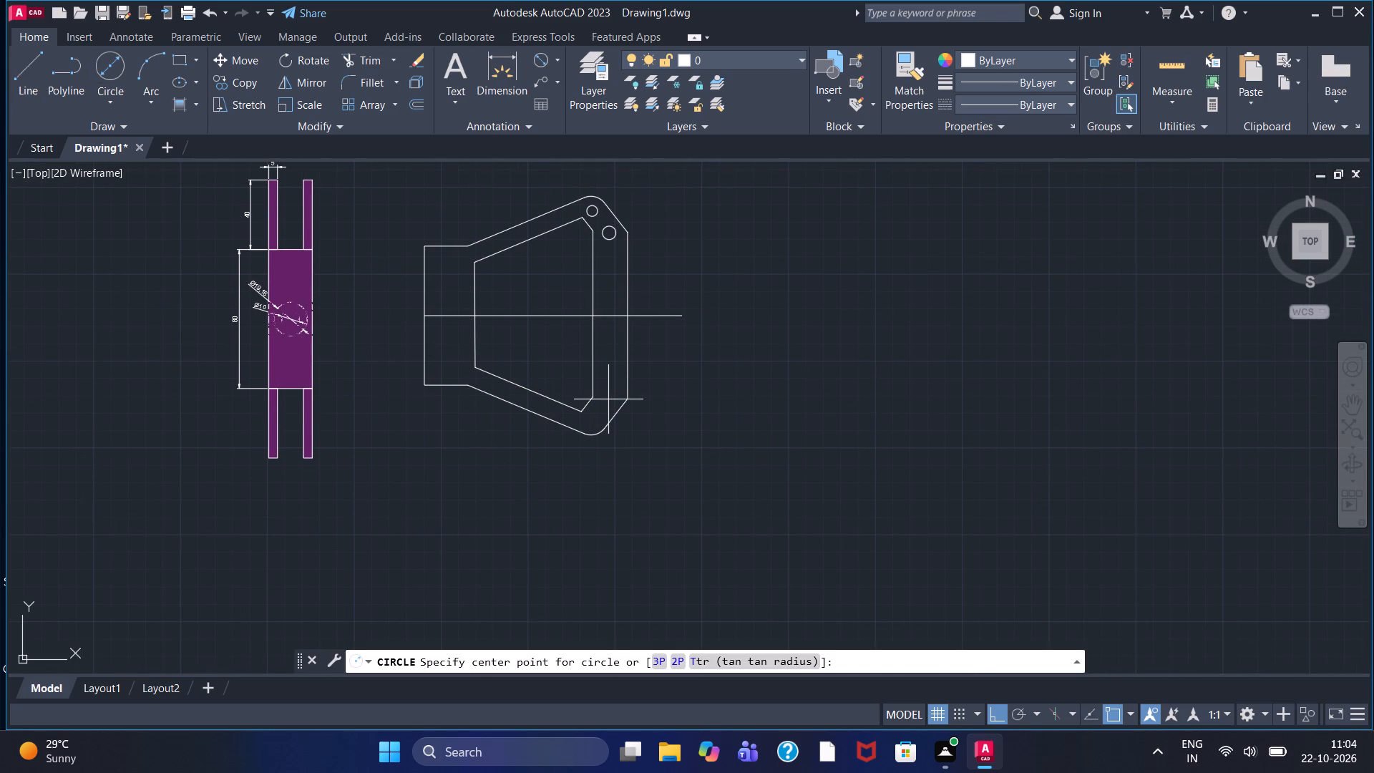
double_click(608, 399)
double_click(614, 412)
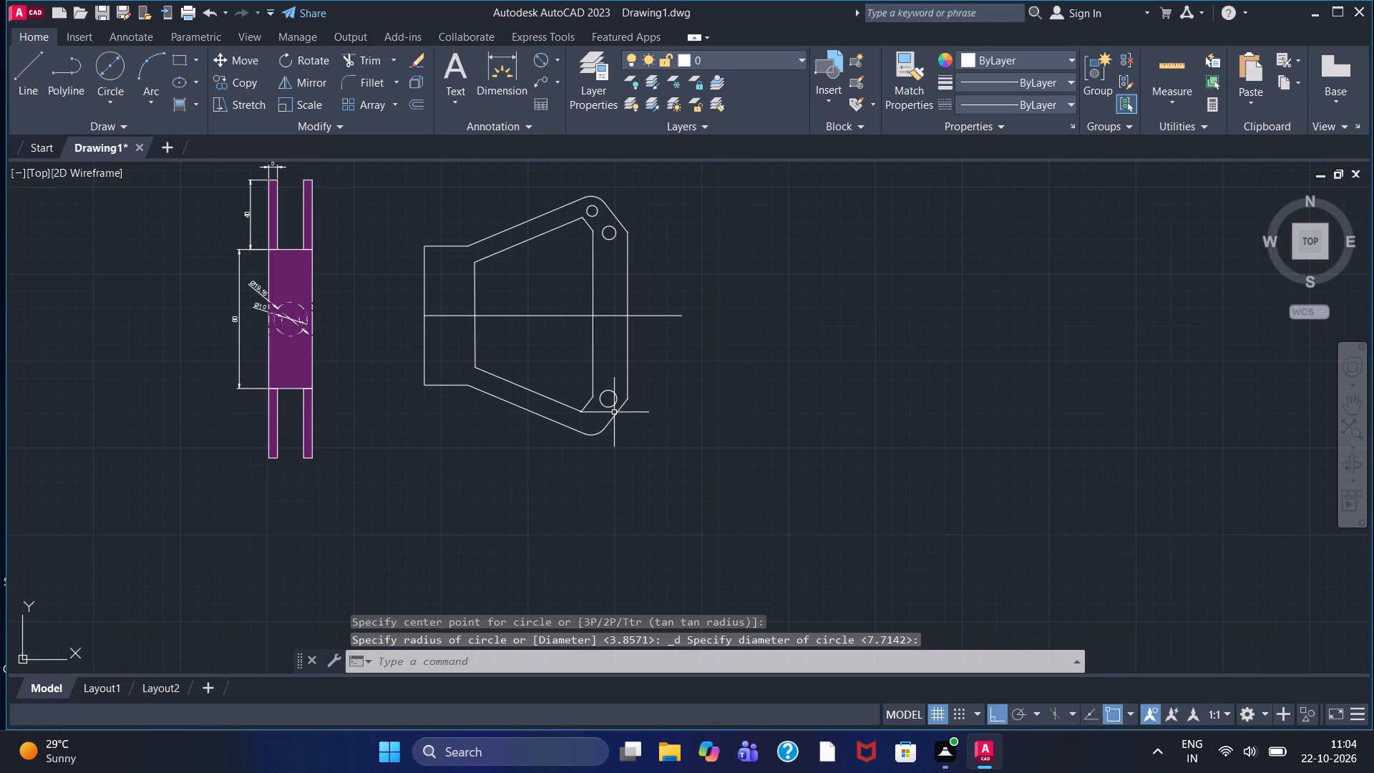
click(107, 67)
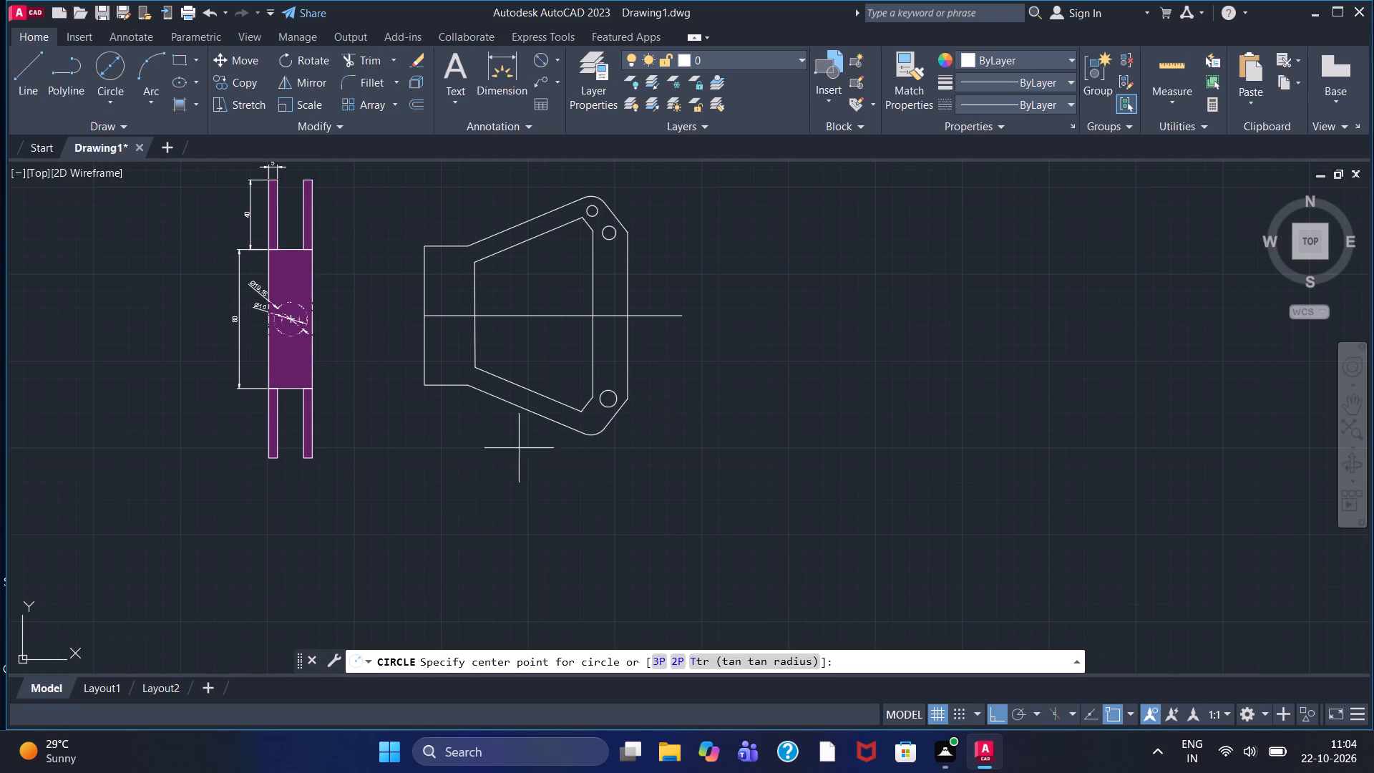
scroll(557, 430, up, 3)
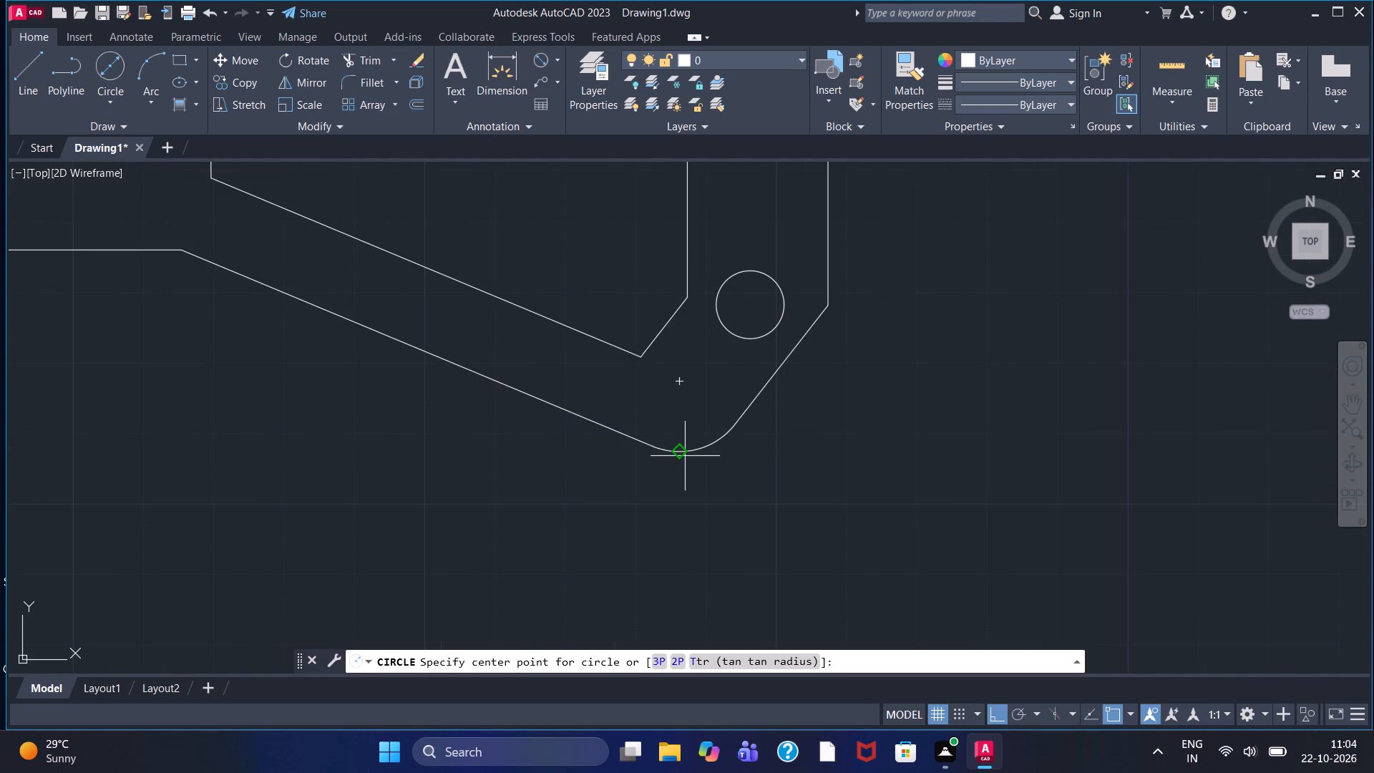
click(678, 412)
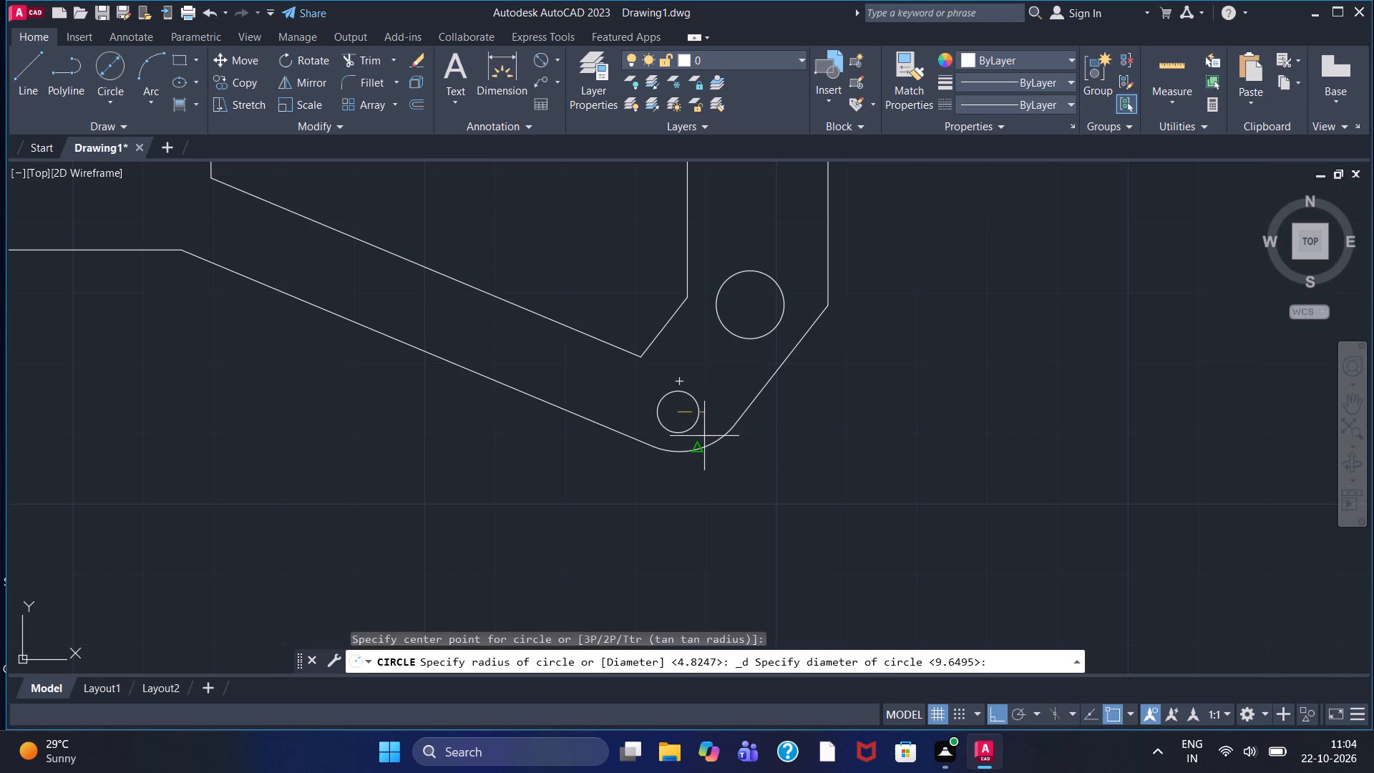
click(706, 437)
scroll(722, 470, down, 2)
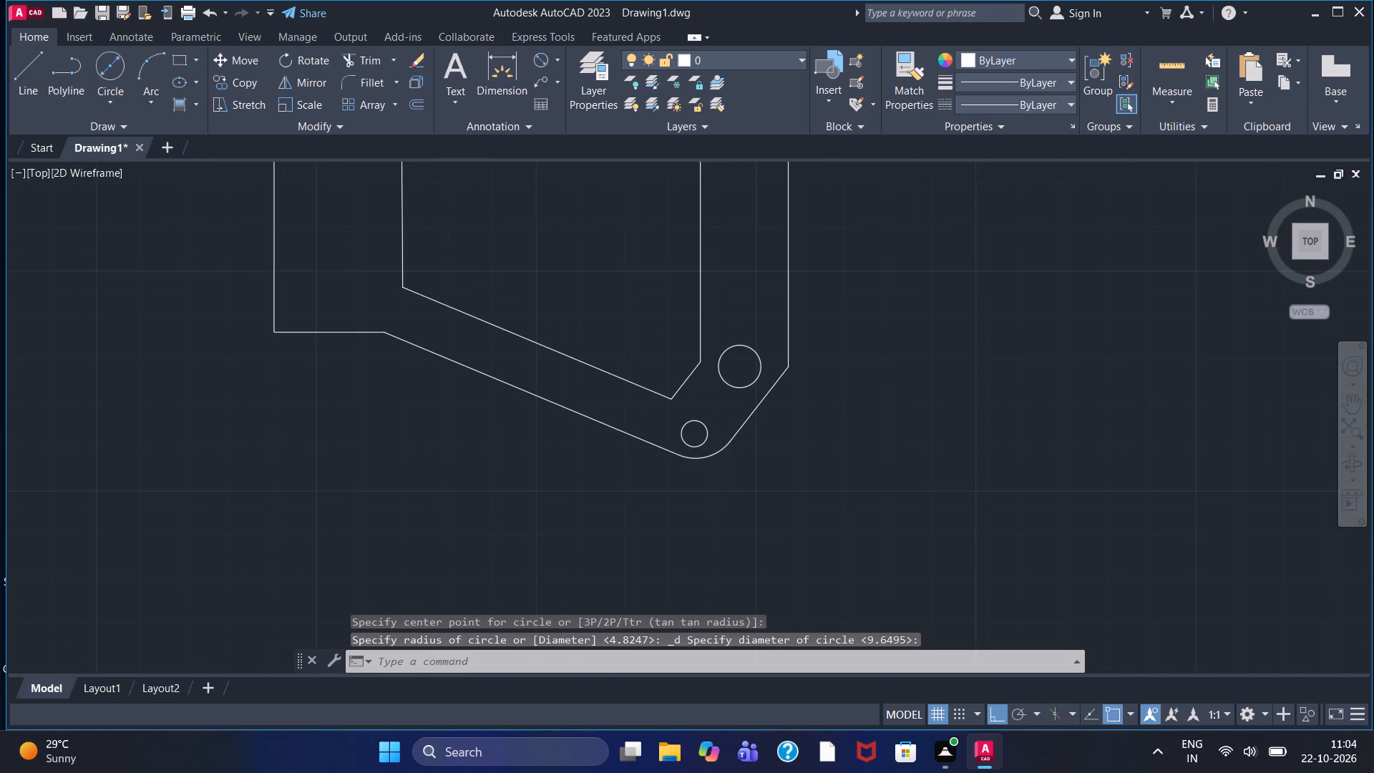
Erase the long horizontal centre line running through the flared outline.
scroll(735, 465, down, 1)
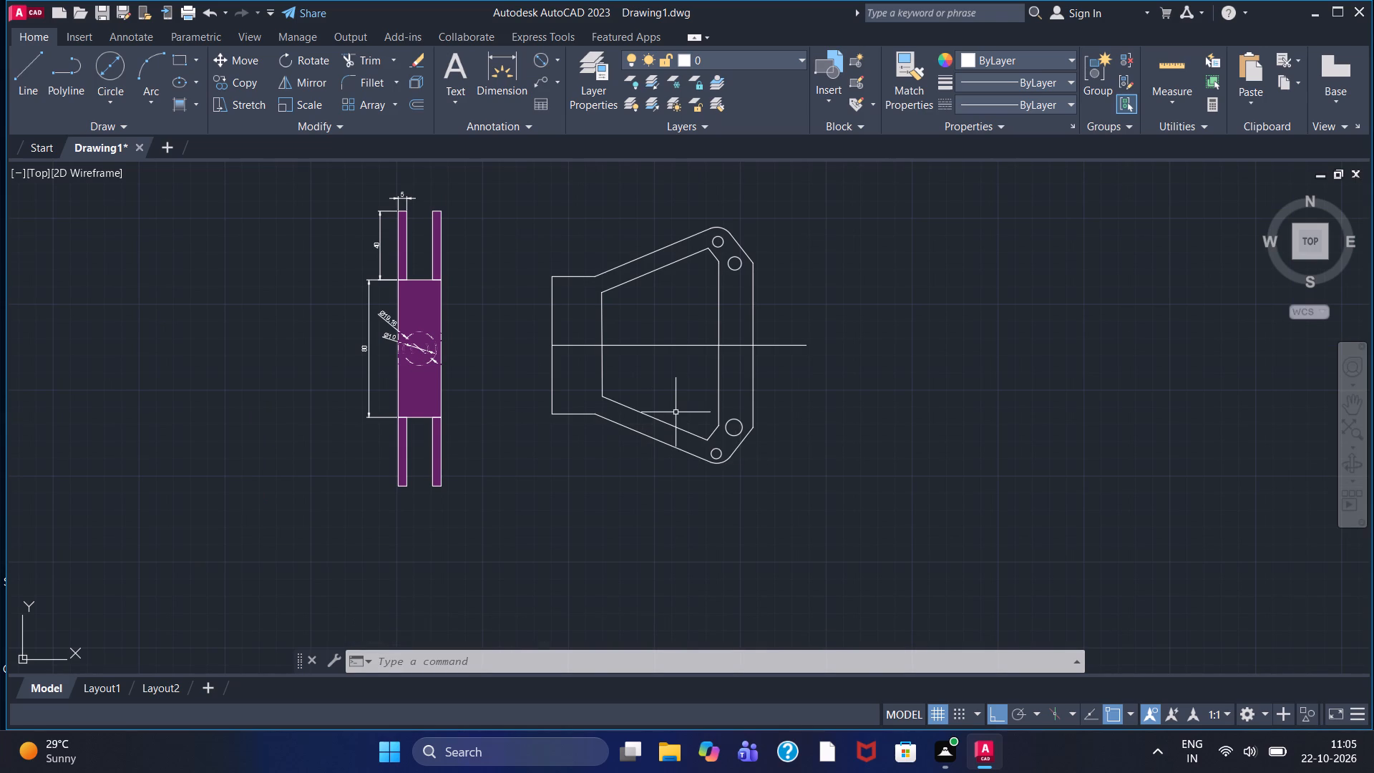
scroll(531, 331, up, 3)
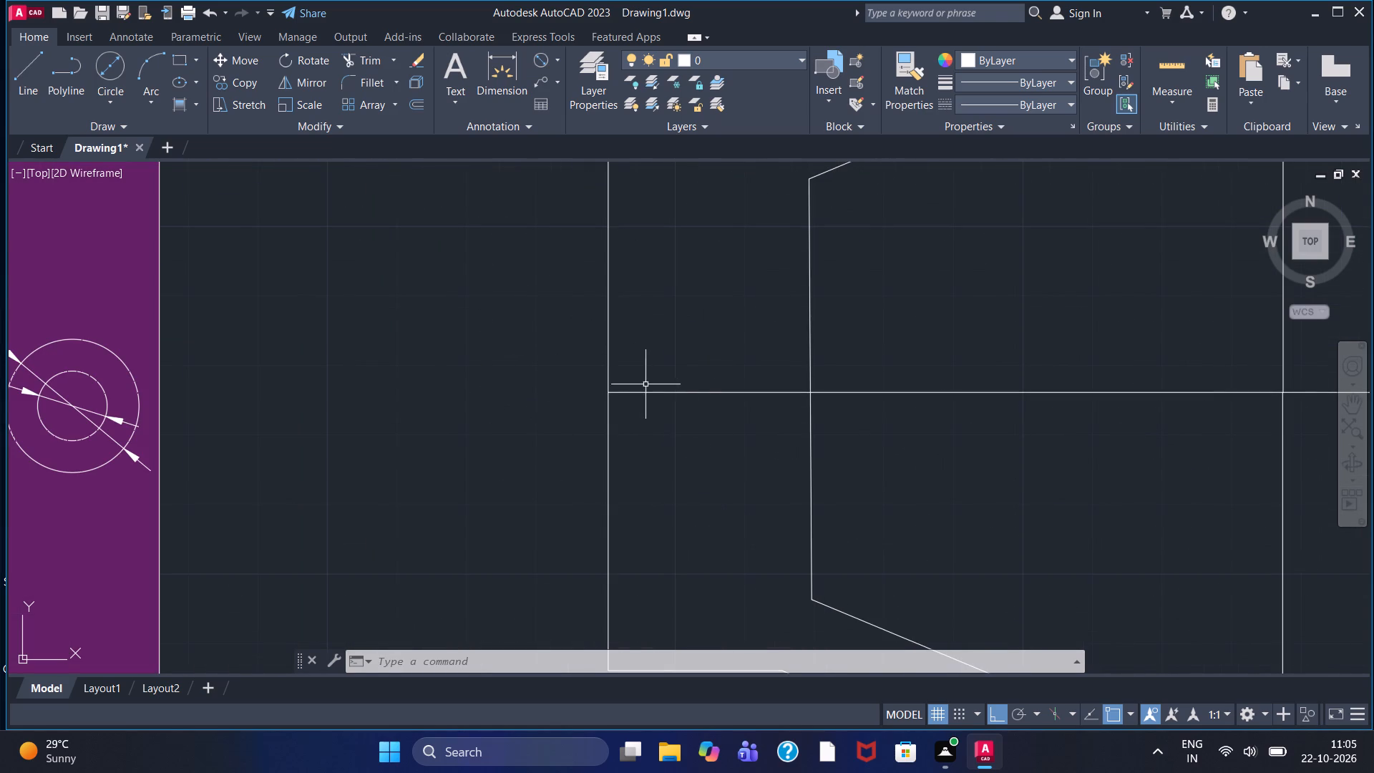
click(691, 394)
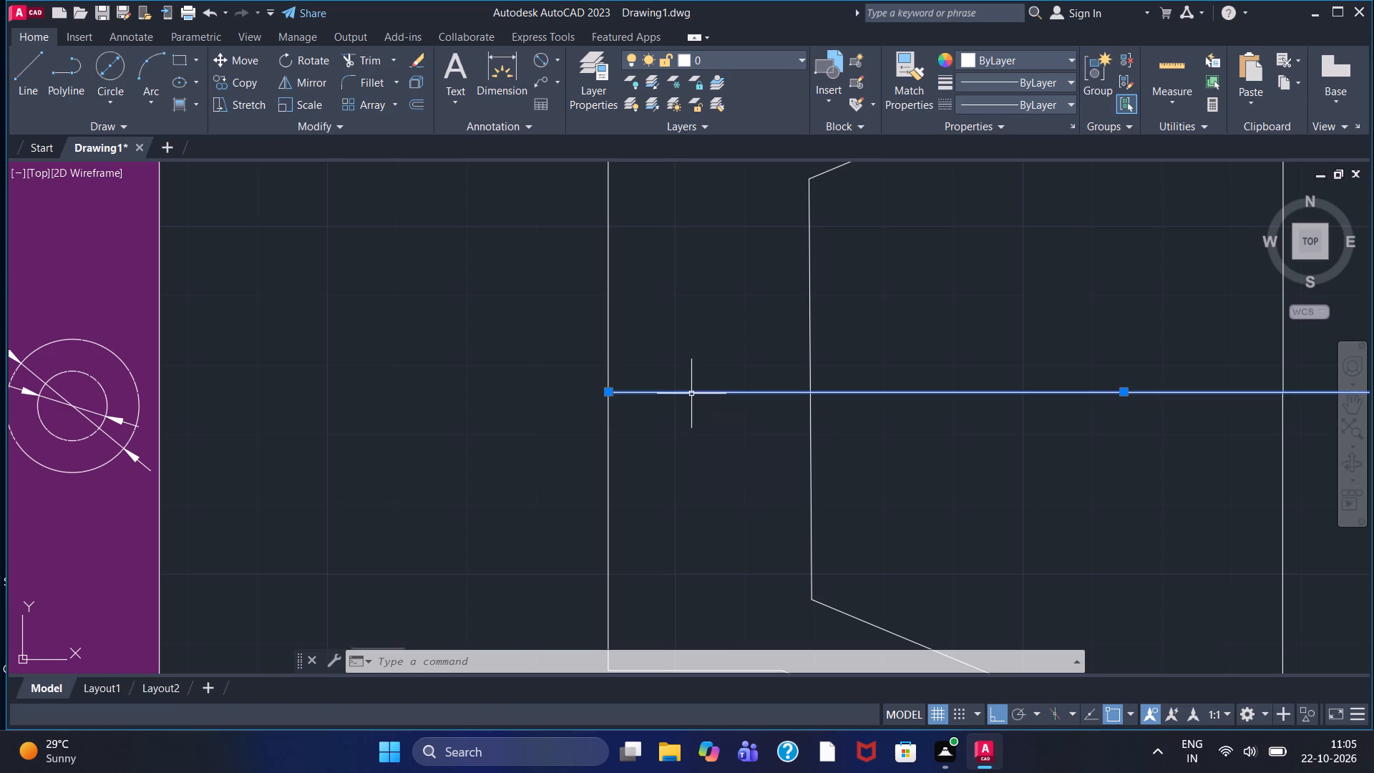
key(Delete)
From the midpoint of the narrow-end vertical edge, draw connected lines 25 up, 10 horizontally into the band and 50 down.
scroll(691, 394, down, 2)
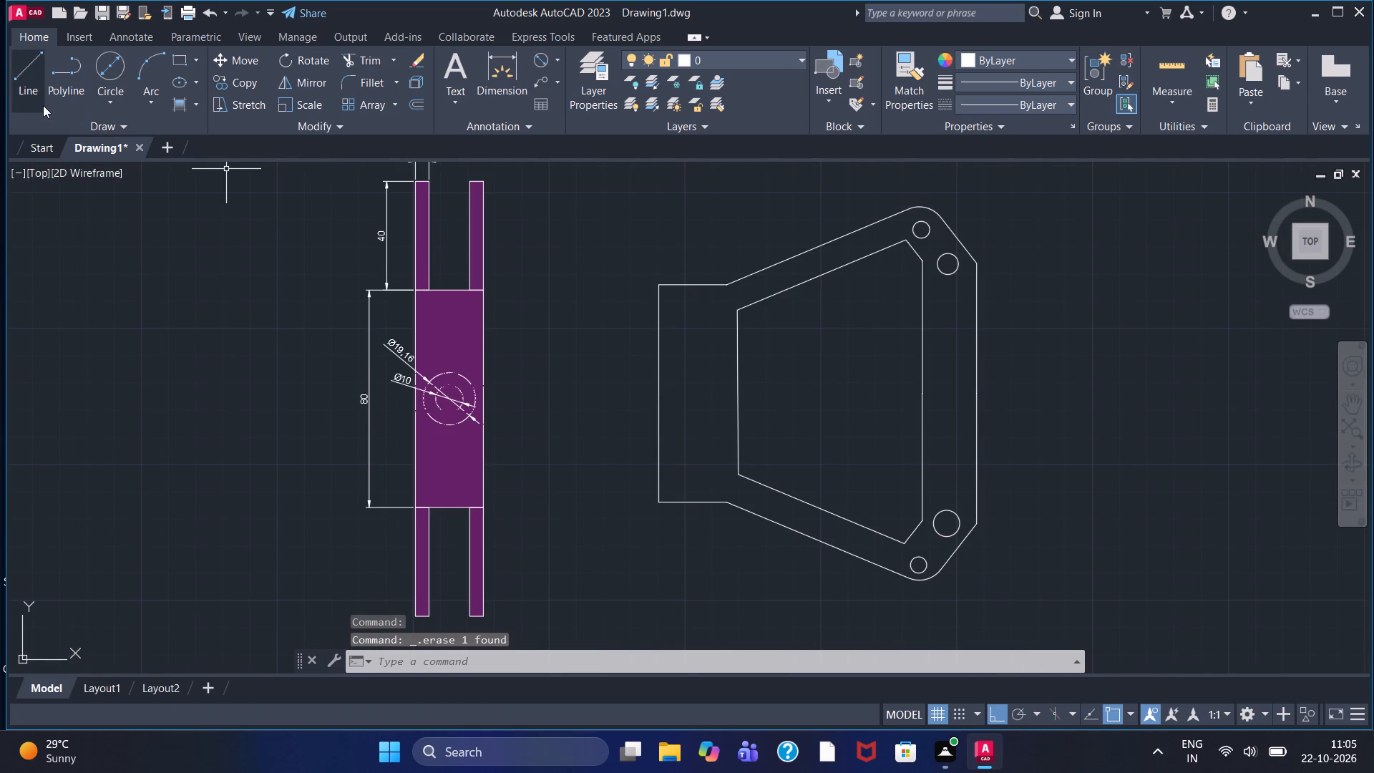
click(42, 102)
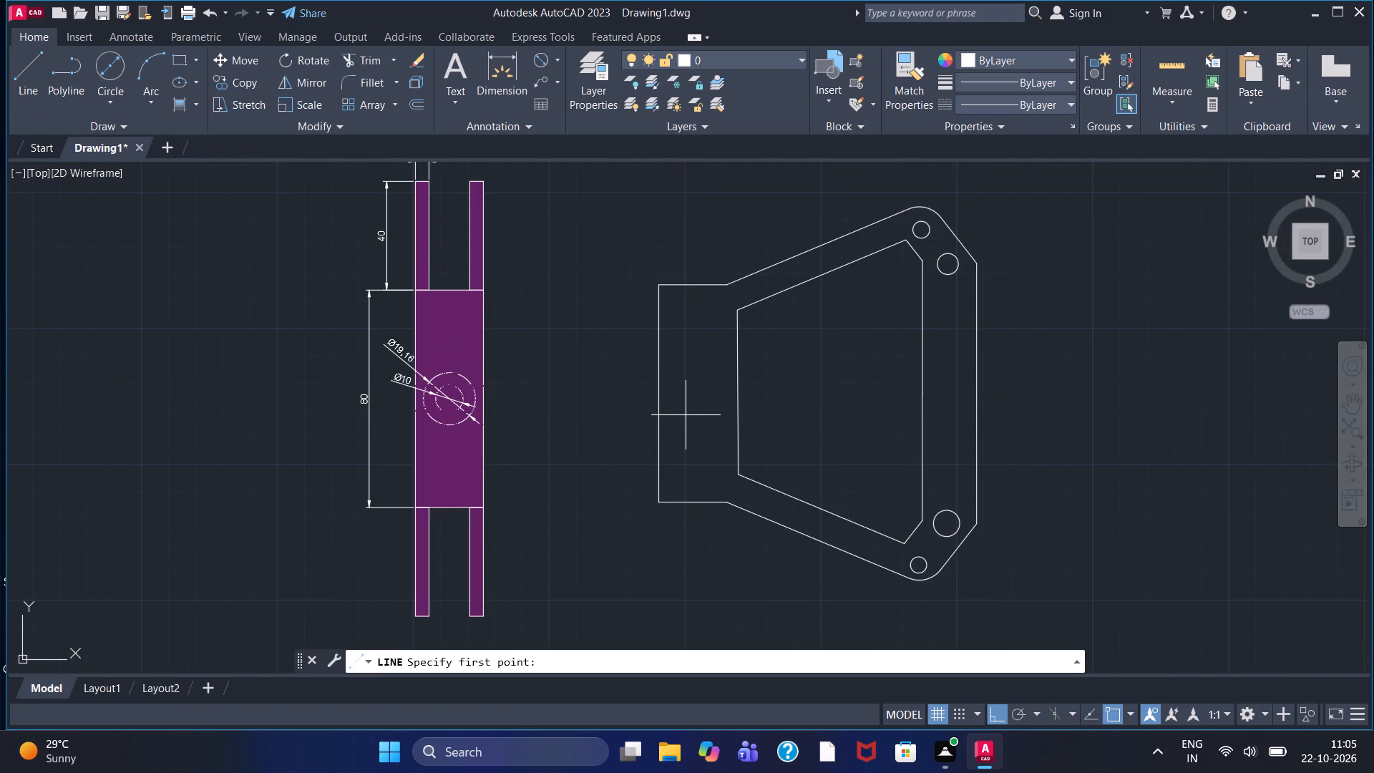
click(658, 395)
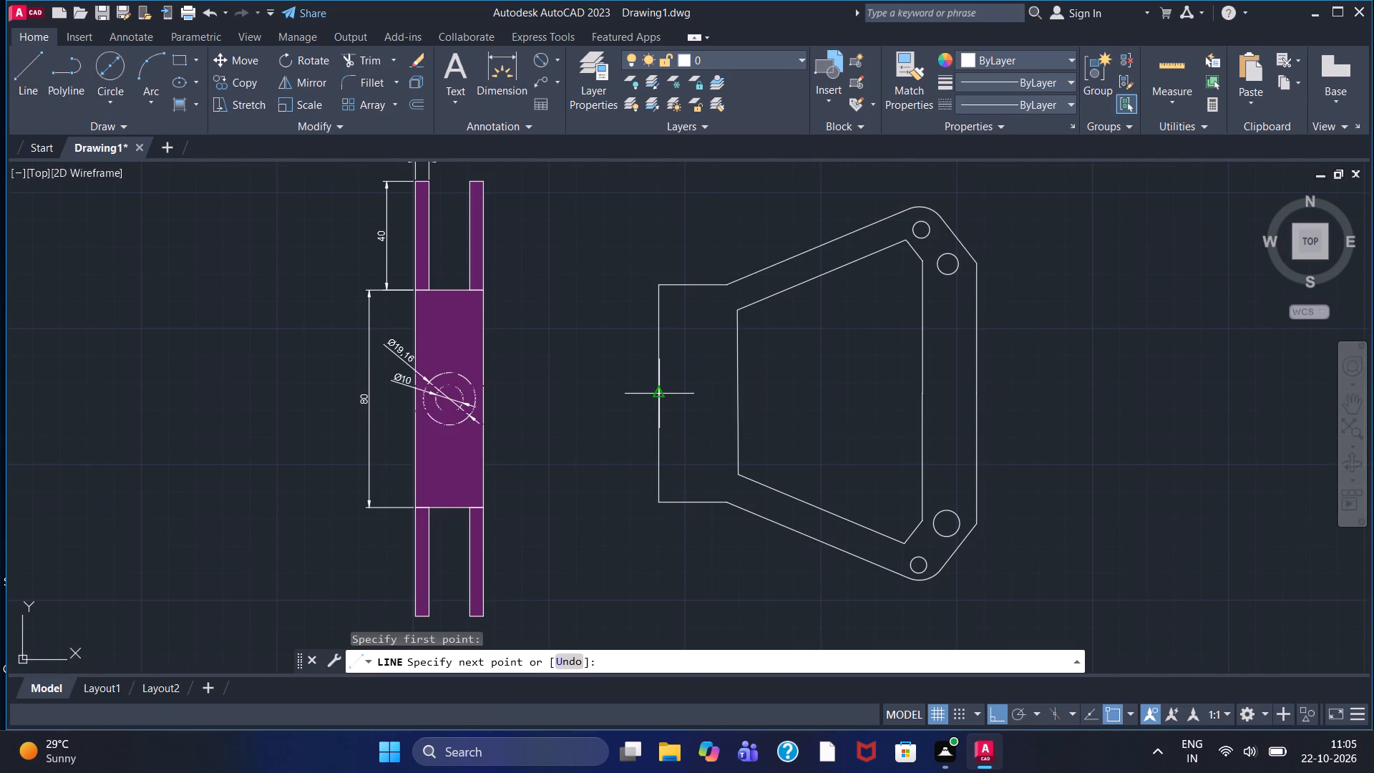
key(2)
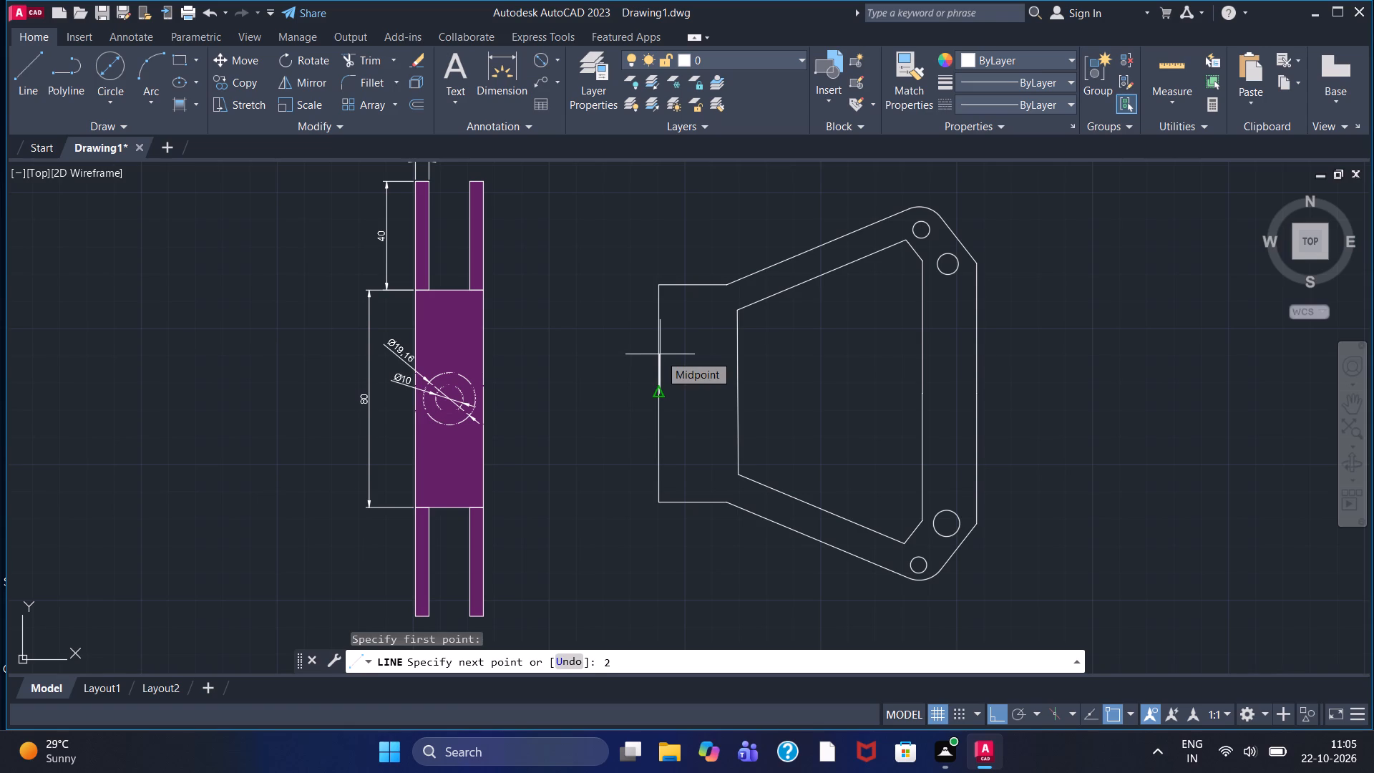
key(5)
key(Return)
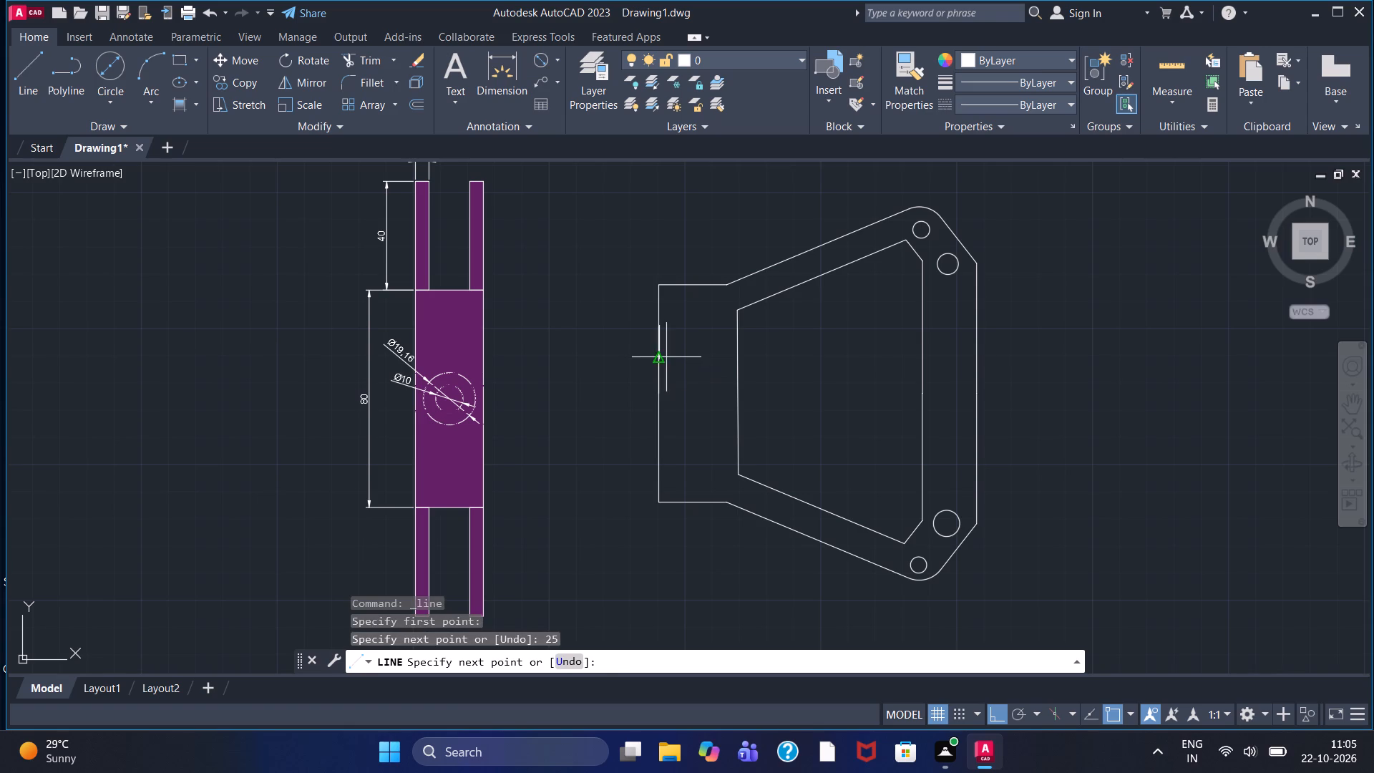
text(10)
key(Return)
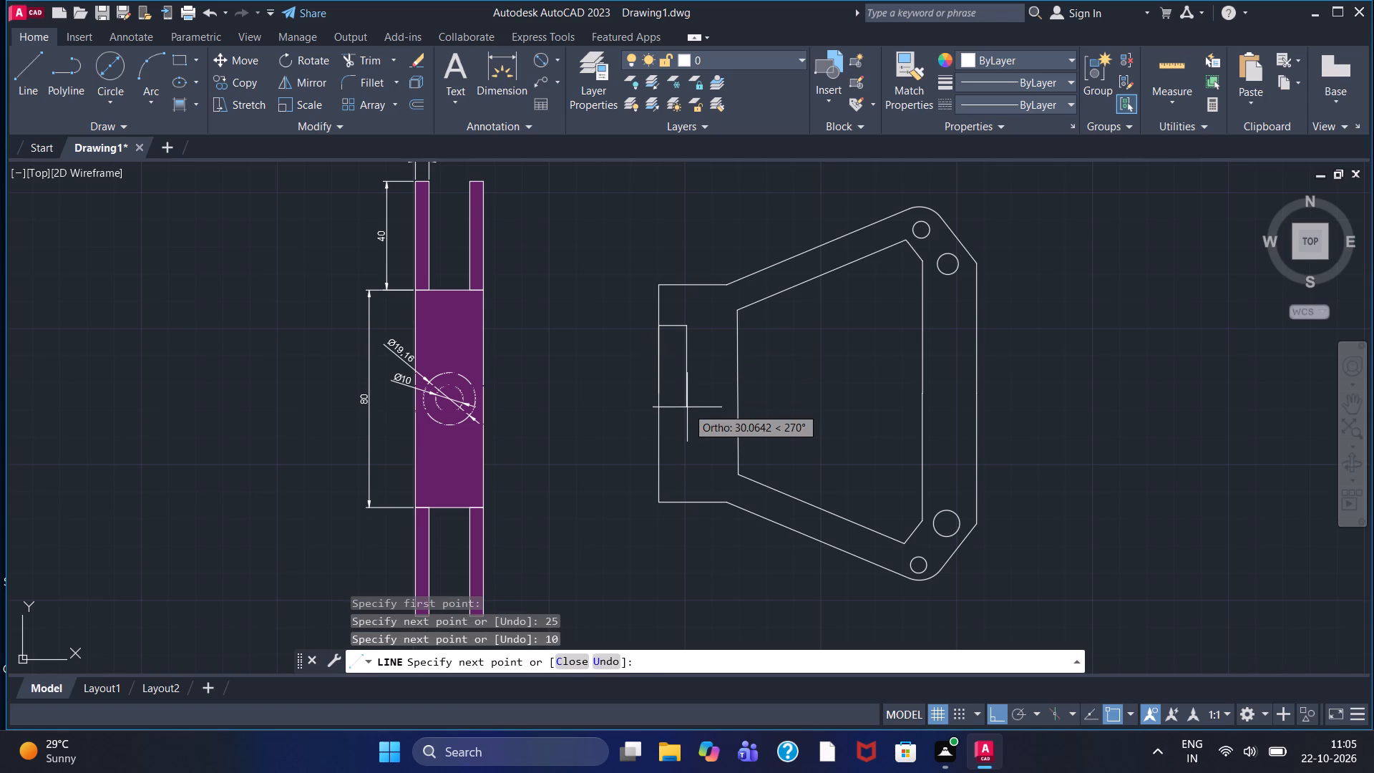
text(50)
key(Return)
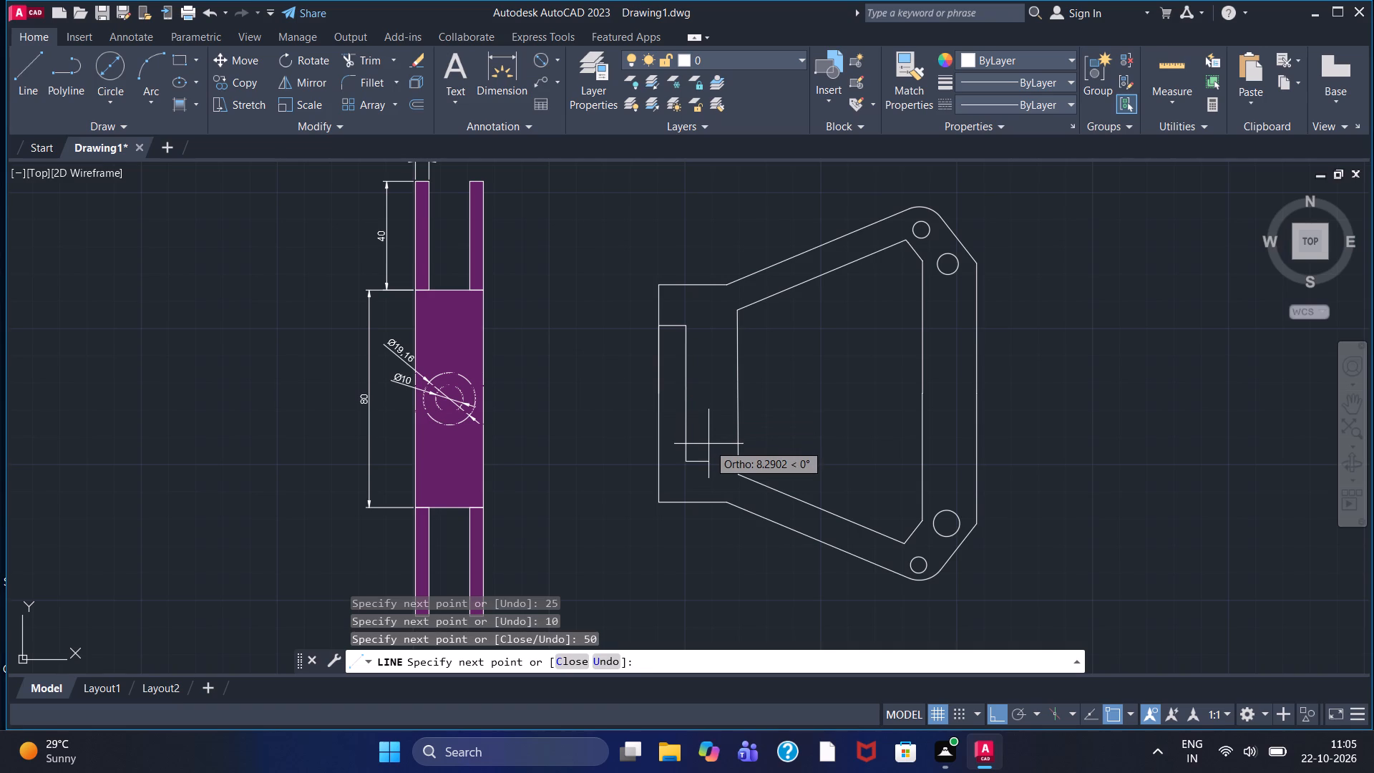
key(Escape)
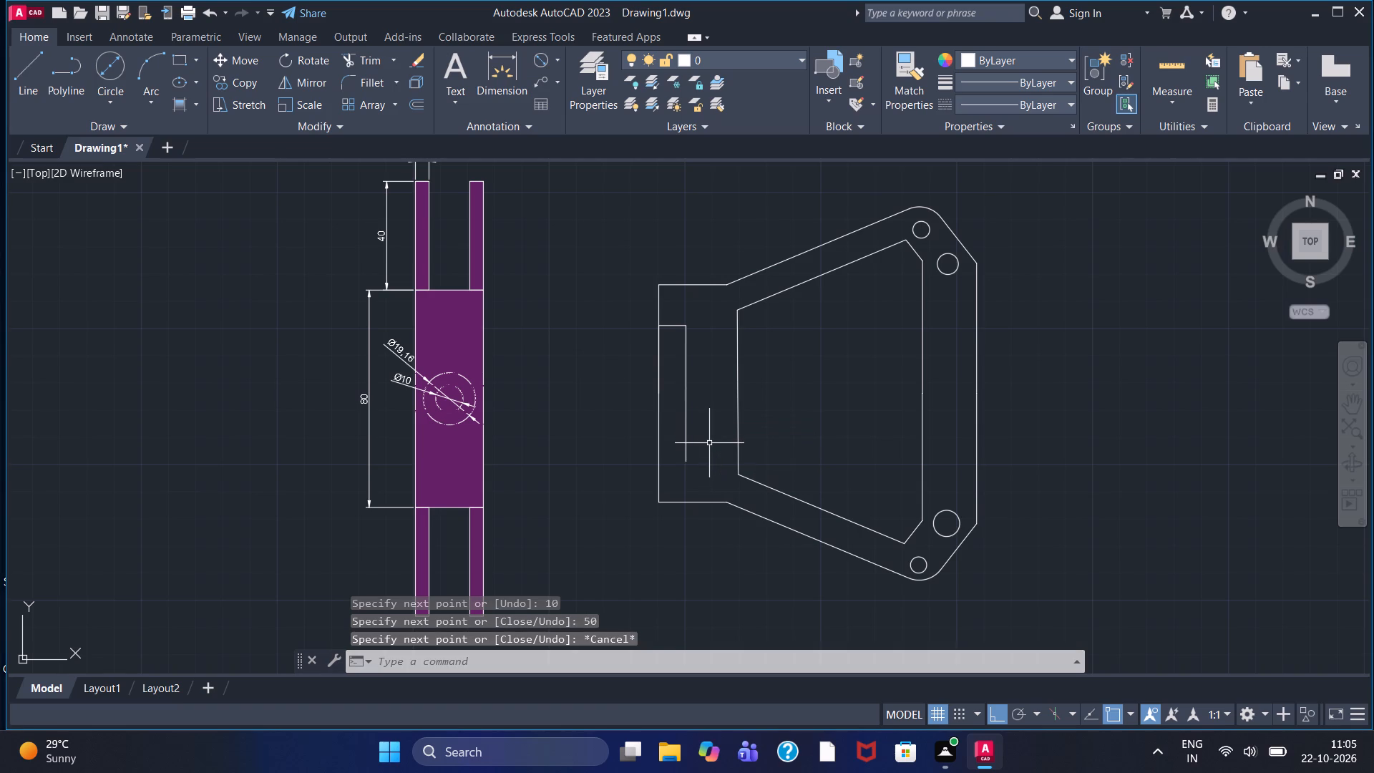
Erase the 50 vertical line and the 10 horizontal line, keeping the 25 line on the narrow-end edge.
click(686, 350)
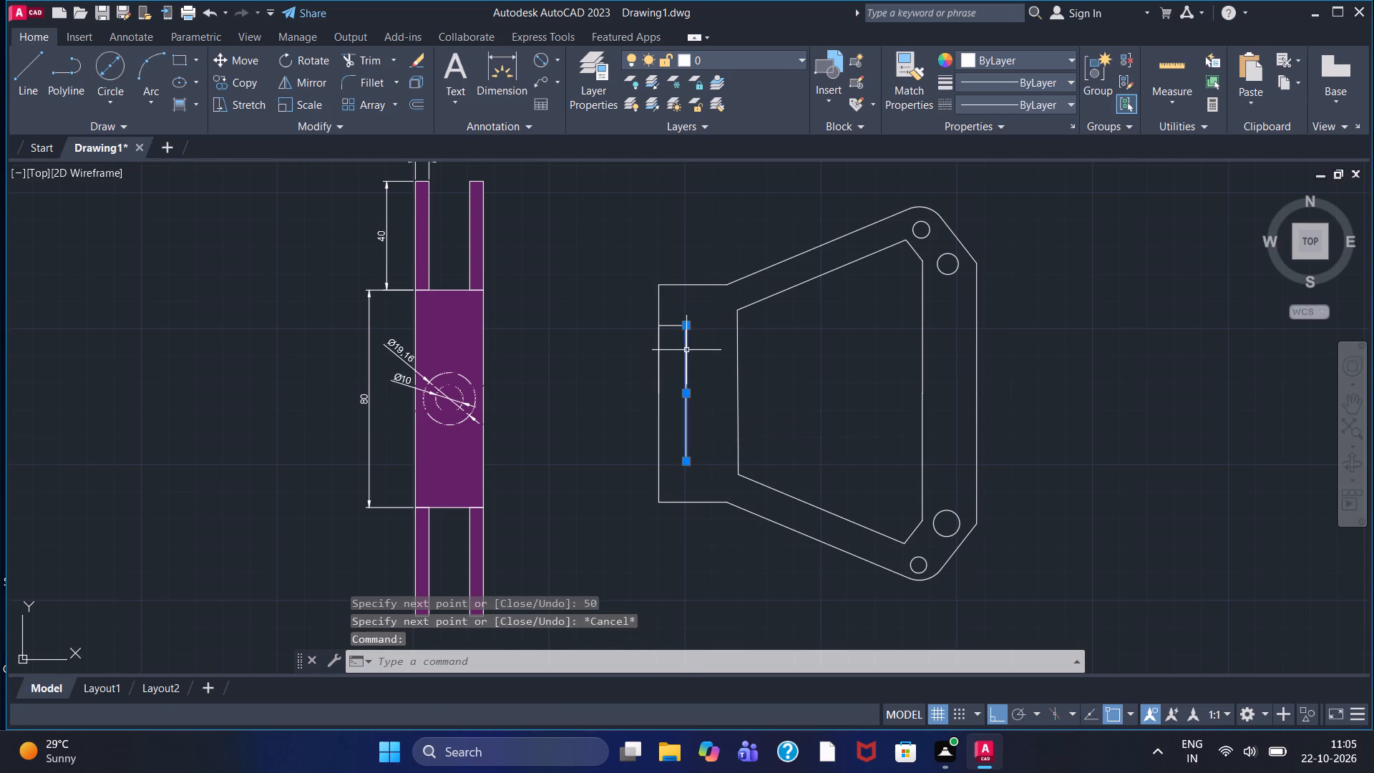
key(Delete)
click(676, 326)
key(Delete)
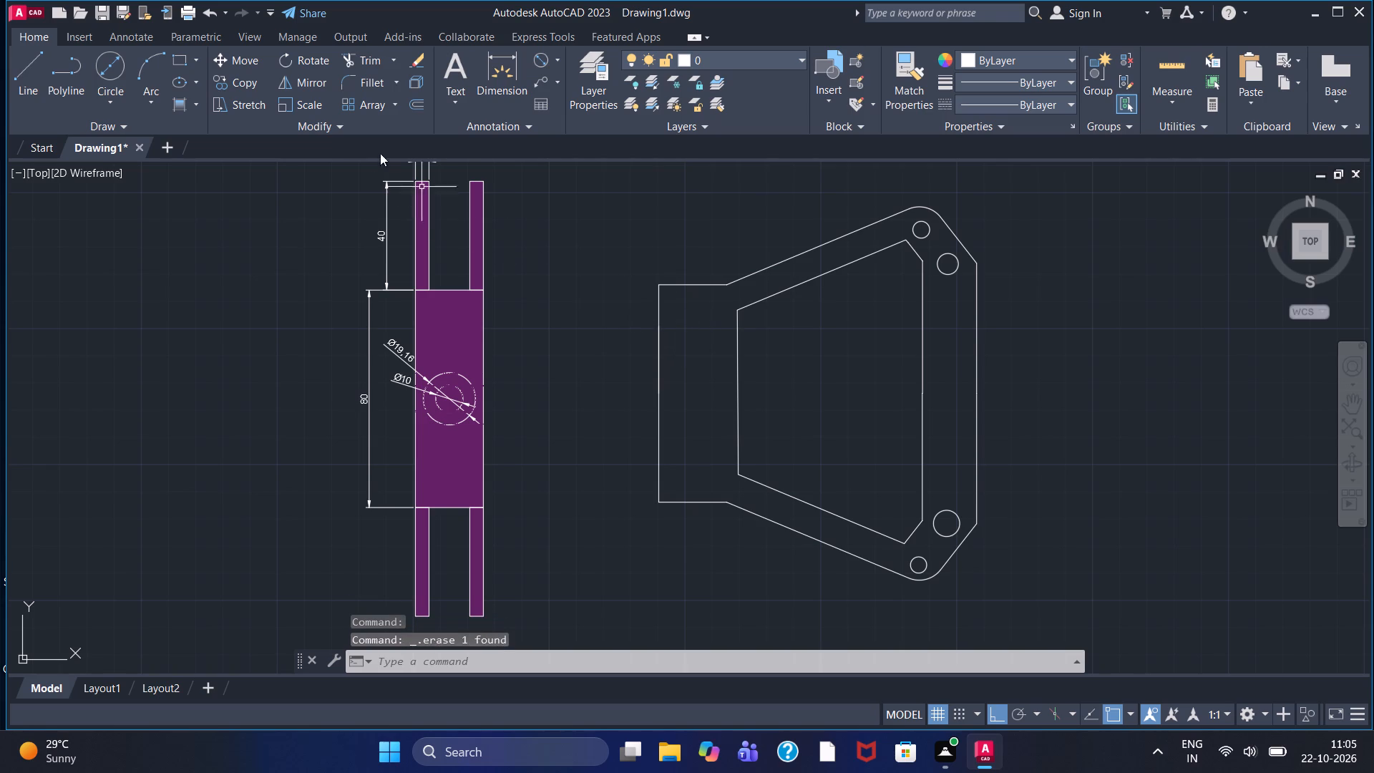
From the 25 line's upper end, draw a line 4 inward, continuing into a rectangular slot 50 high and 10 wide, closed along its top.
click(9, 82)
click(33, 69)
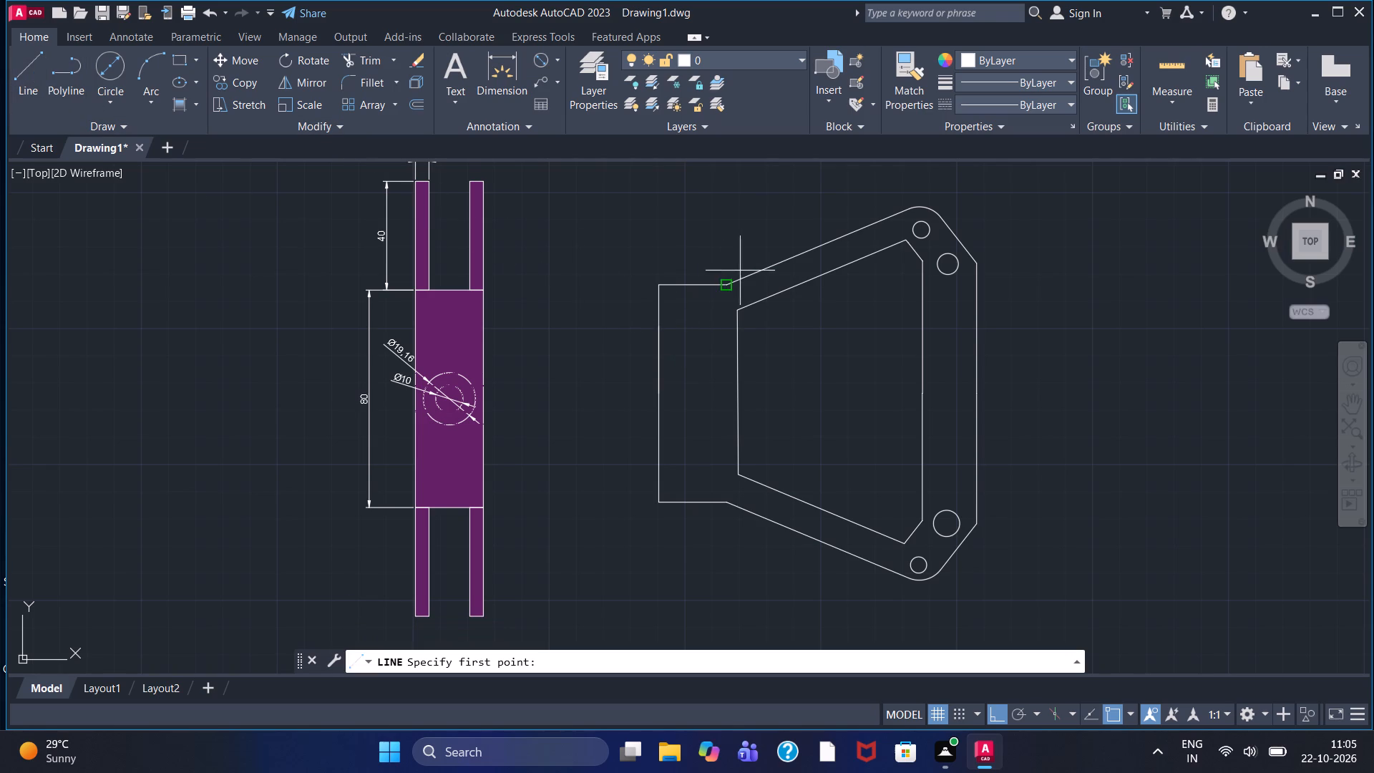
click(658, 329)
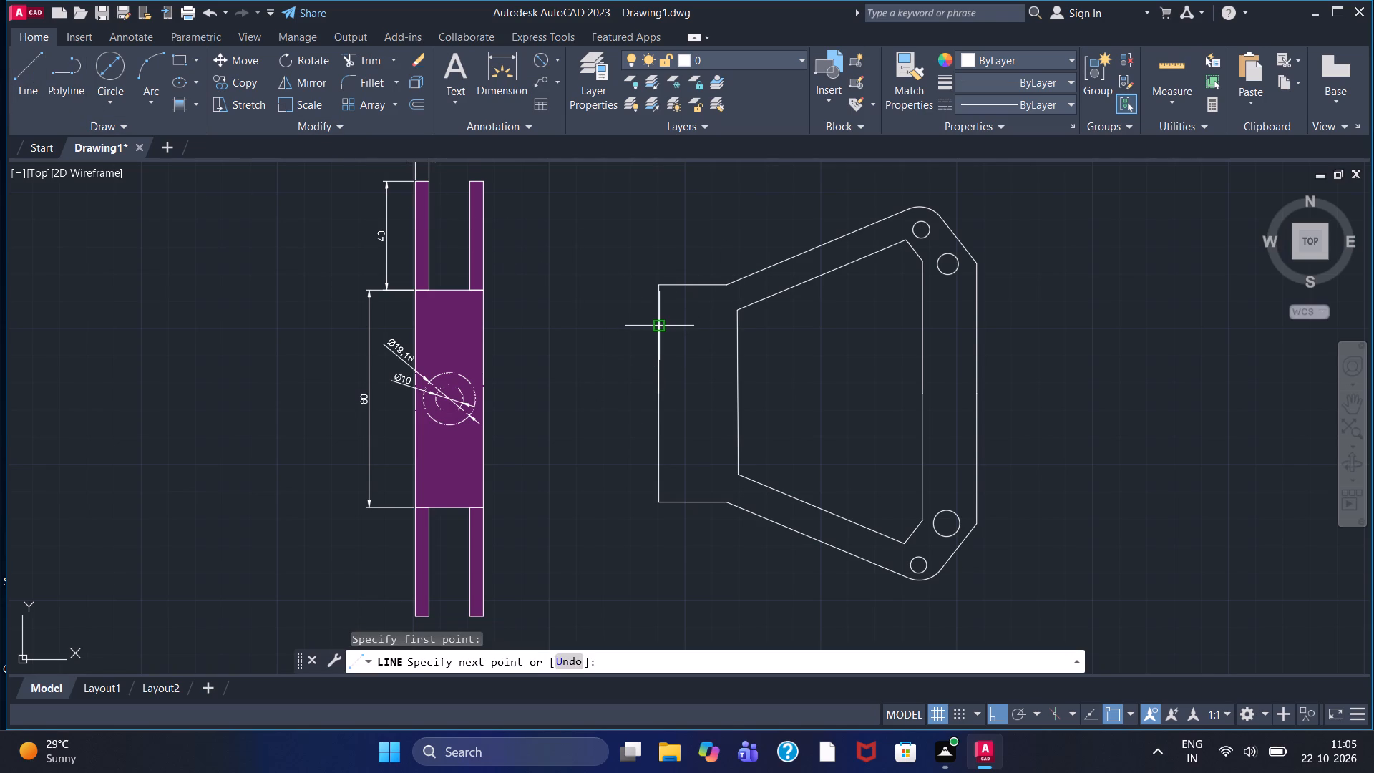
key(4)
key(Return)
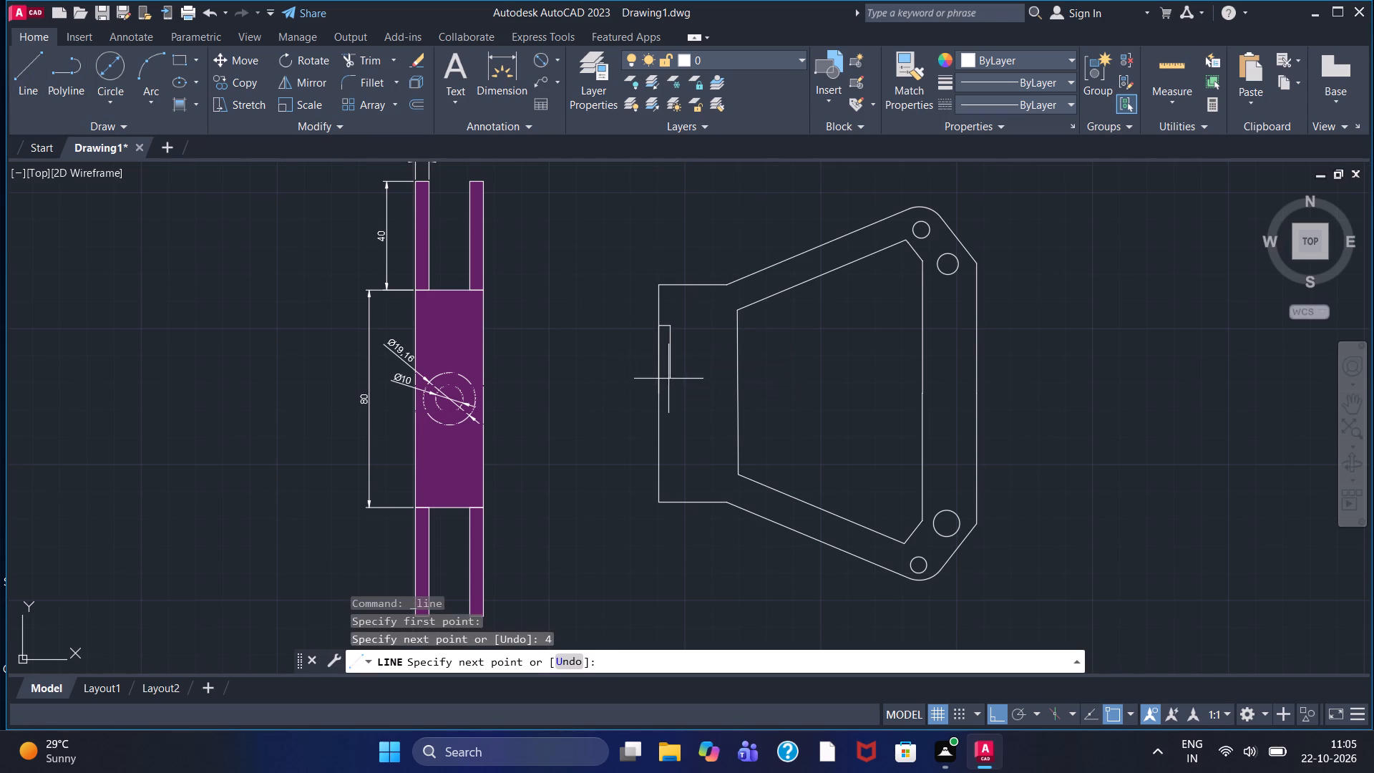
text(50)
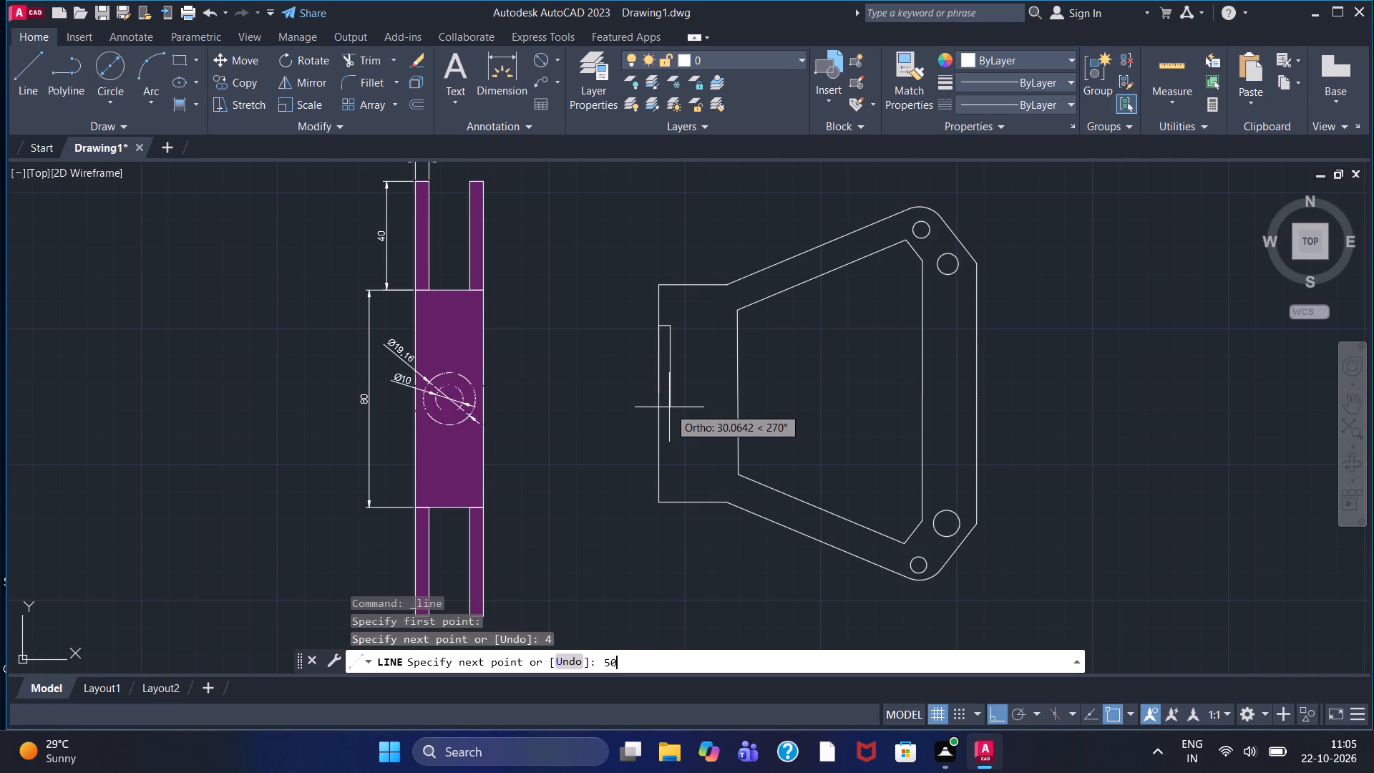
key(Return)
key(4)
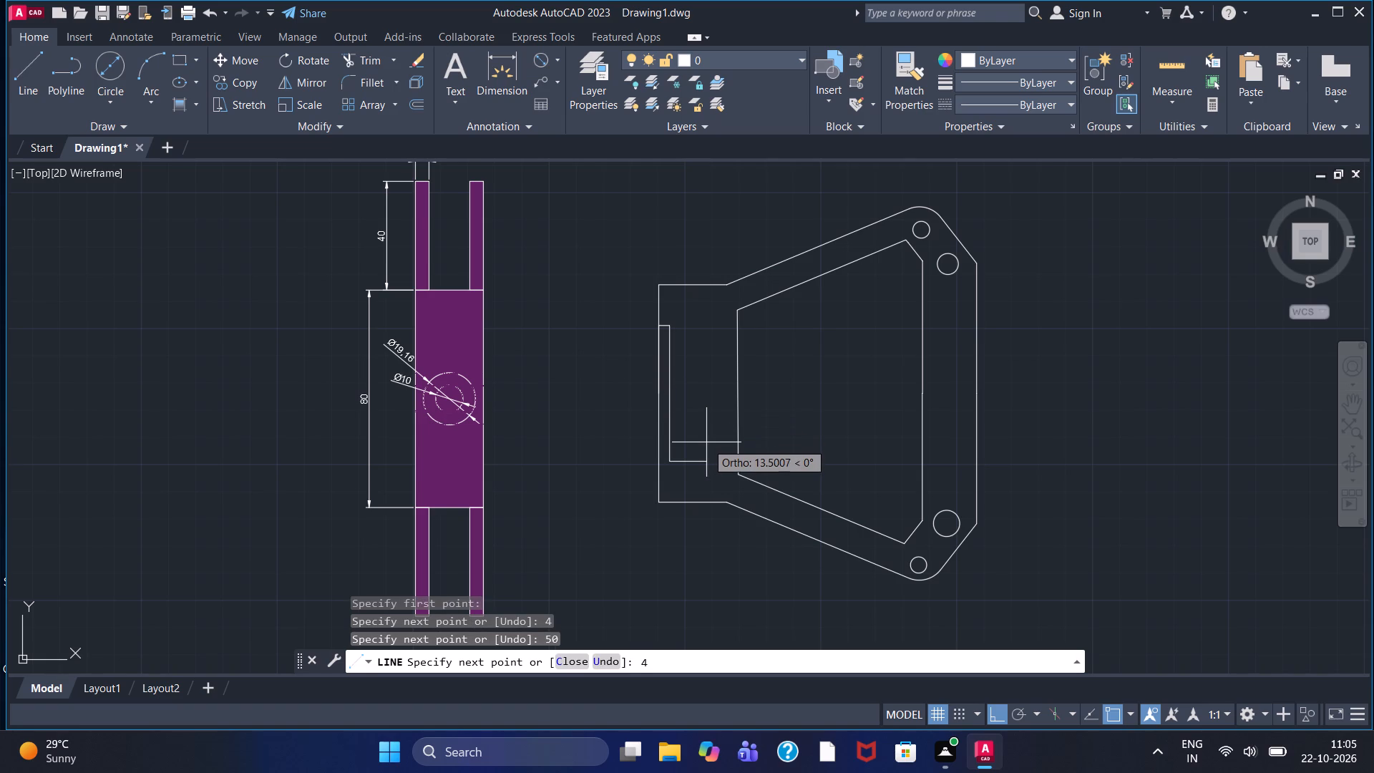
key(BackSpace)
text(10)
key(Return)
text(50)
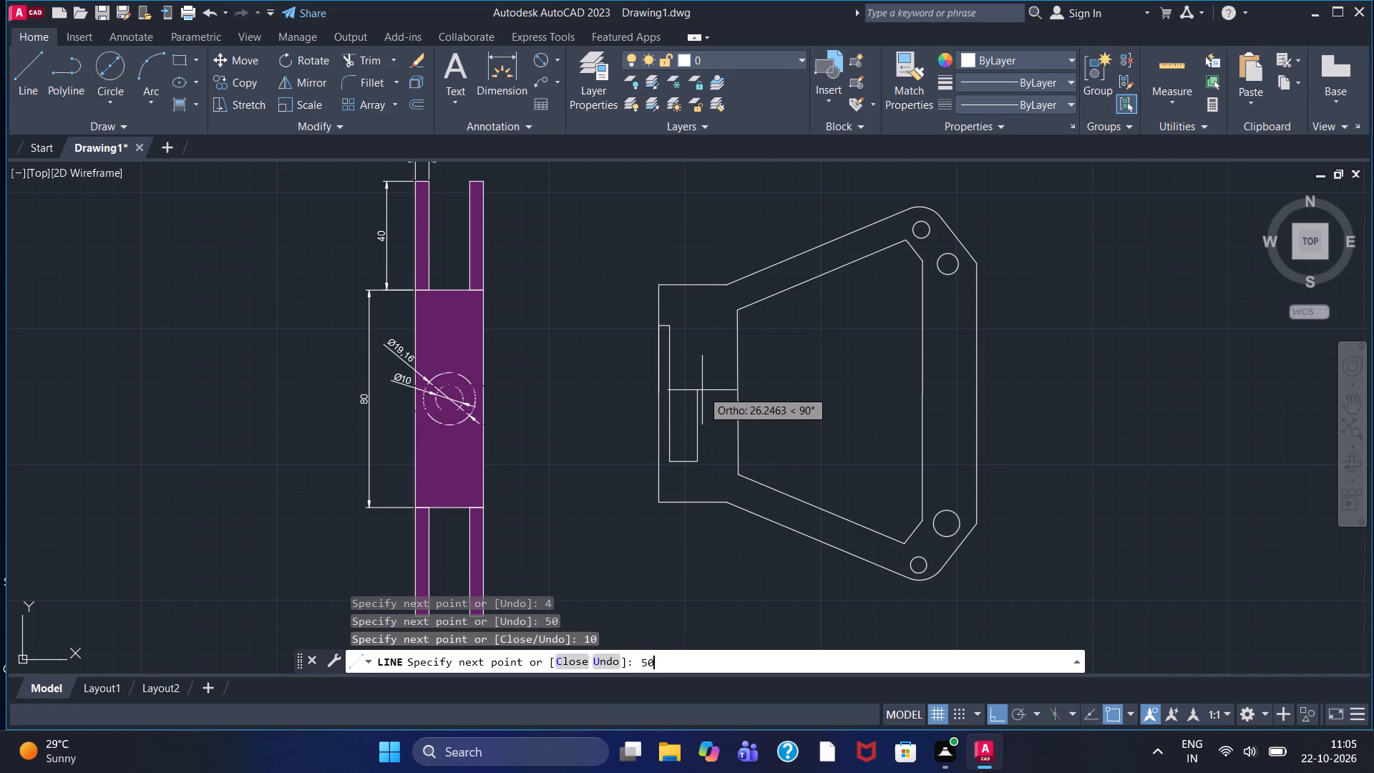
key(Return)
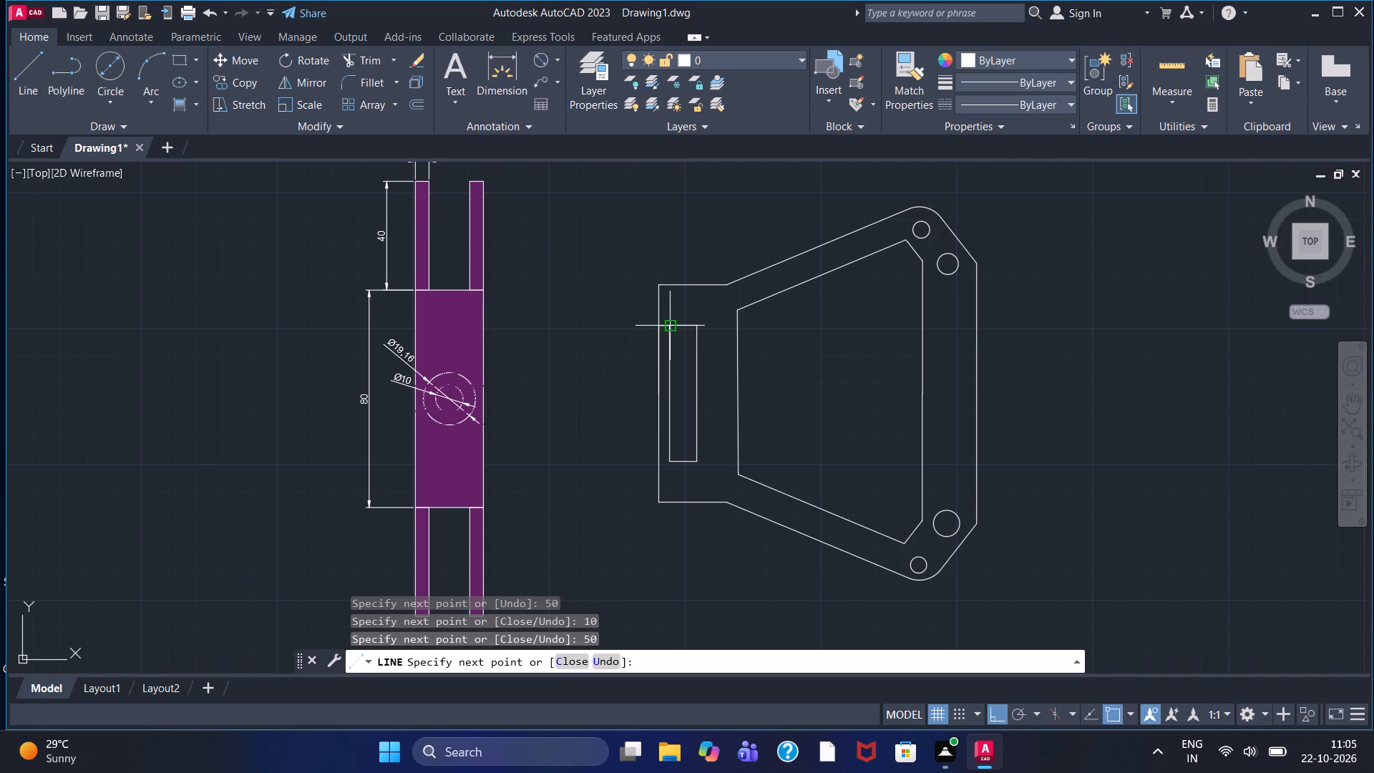
click(665, 329)
right_click(664, 329)
click(686, 339)
Trim the short connector between the slot's top corner and the narrow-end edge, and the construction line overlapping that edge.
scroll(653, 326, up, 4)
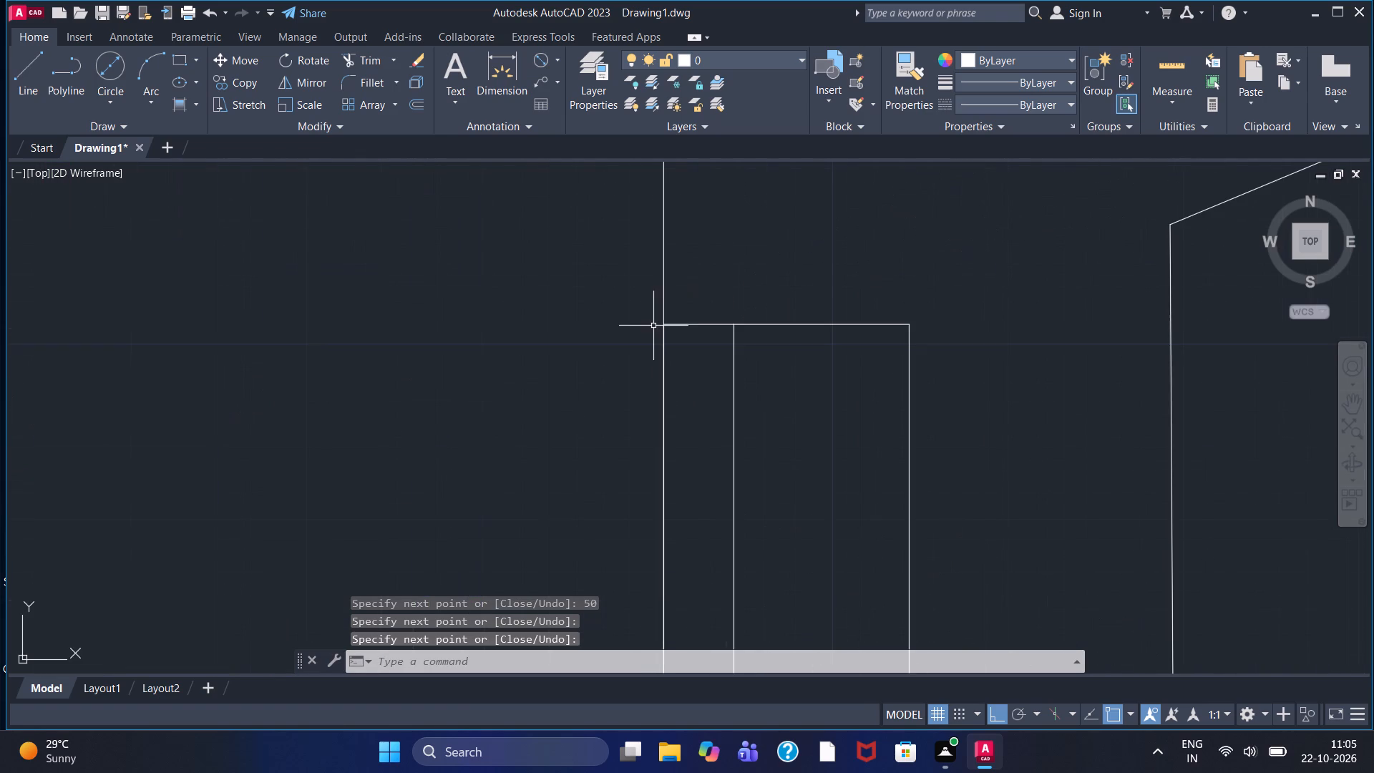
click(362, 56)
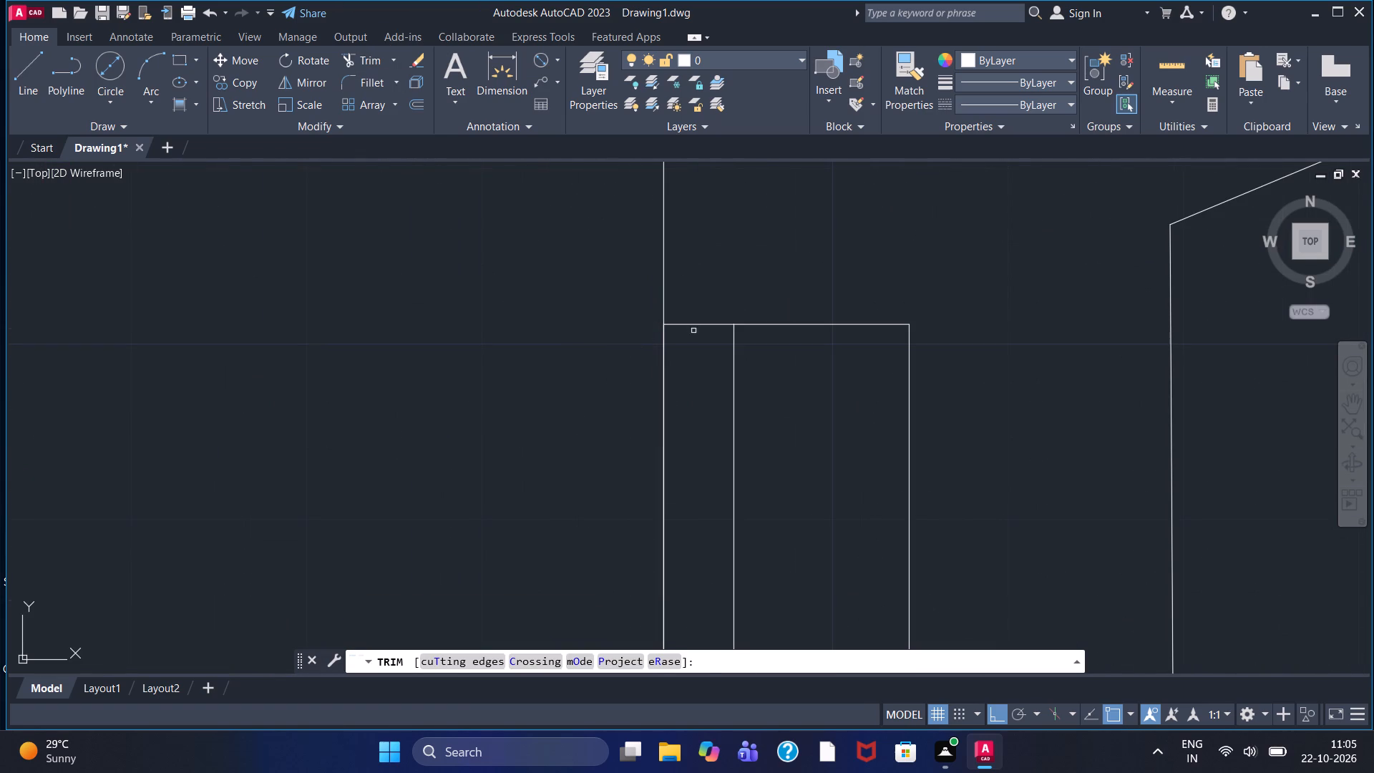
click(703, 322)
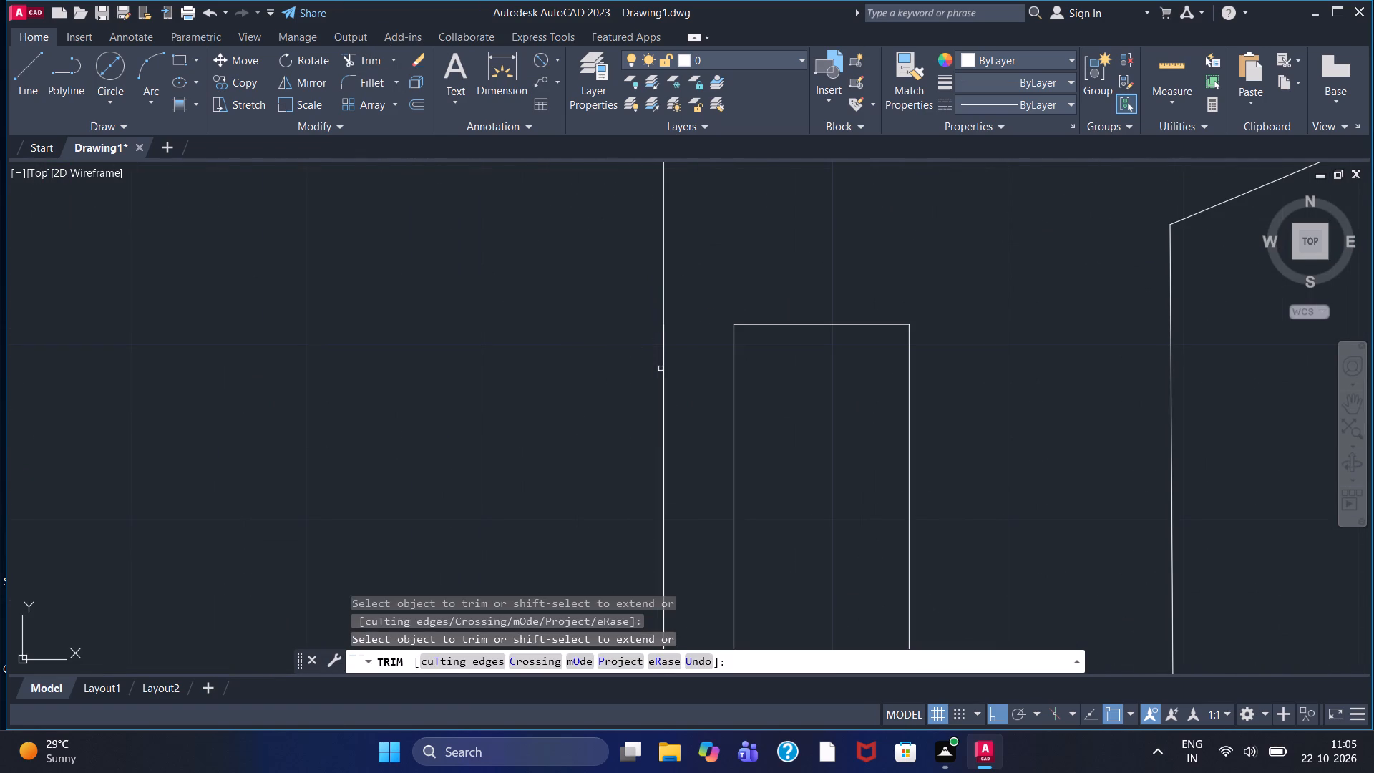
click(663, 374)
scroll(649, 363, down, 2)
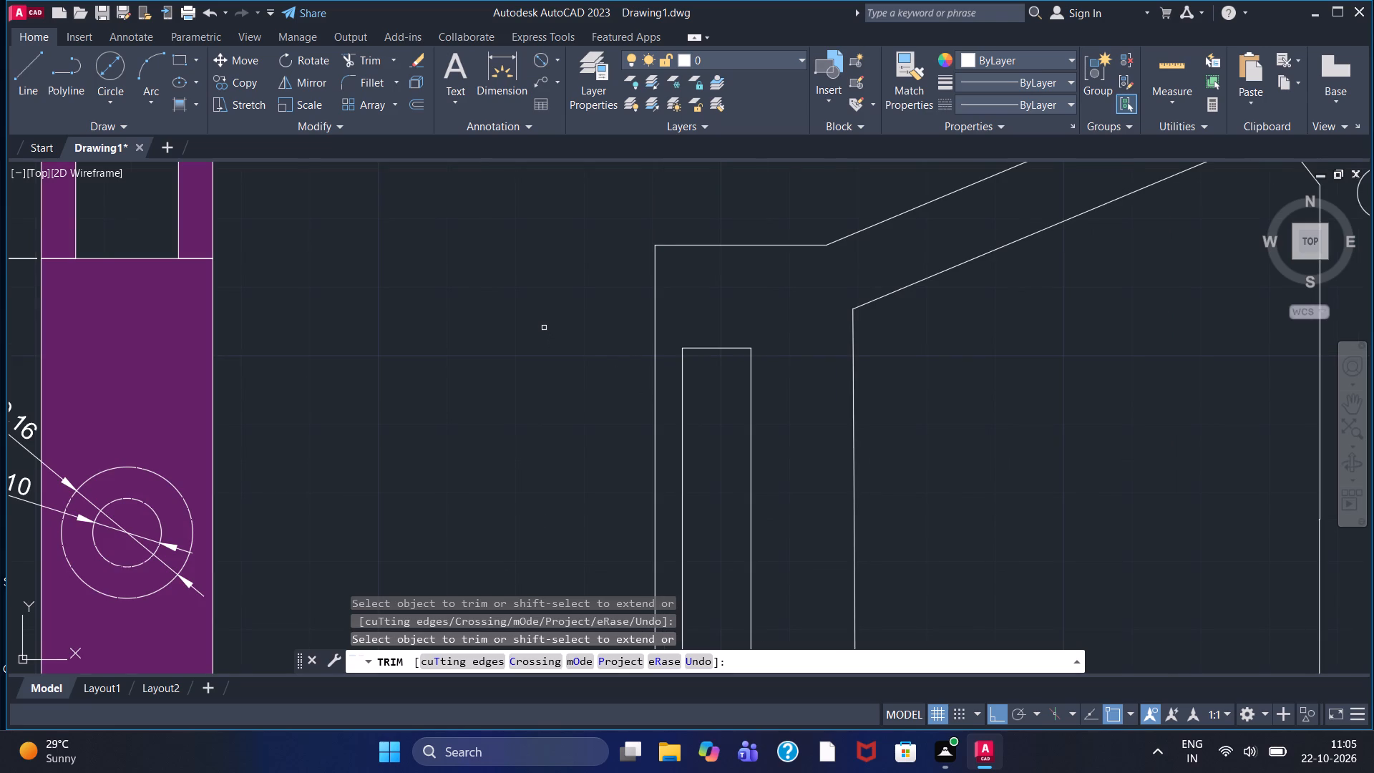
key(Escape)
Fill the band between the flared outline and inner profile with the 100,33,101 gradient, leaving the slot and circles open.
scroll(546, 332, down, 2)
middle_drag(548, 336, 523, 276)
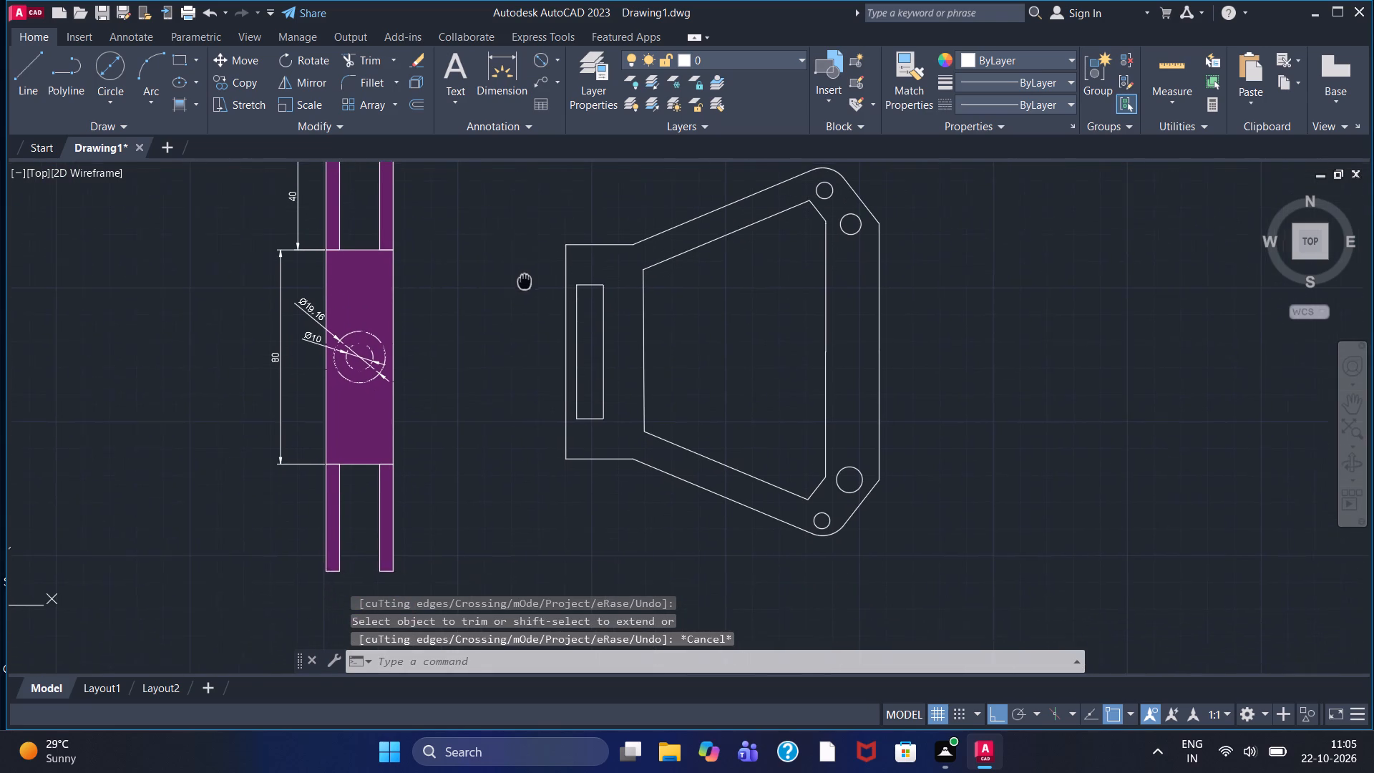
middle_drag(523, 276, 524, 274)
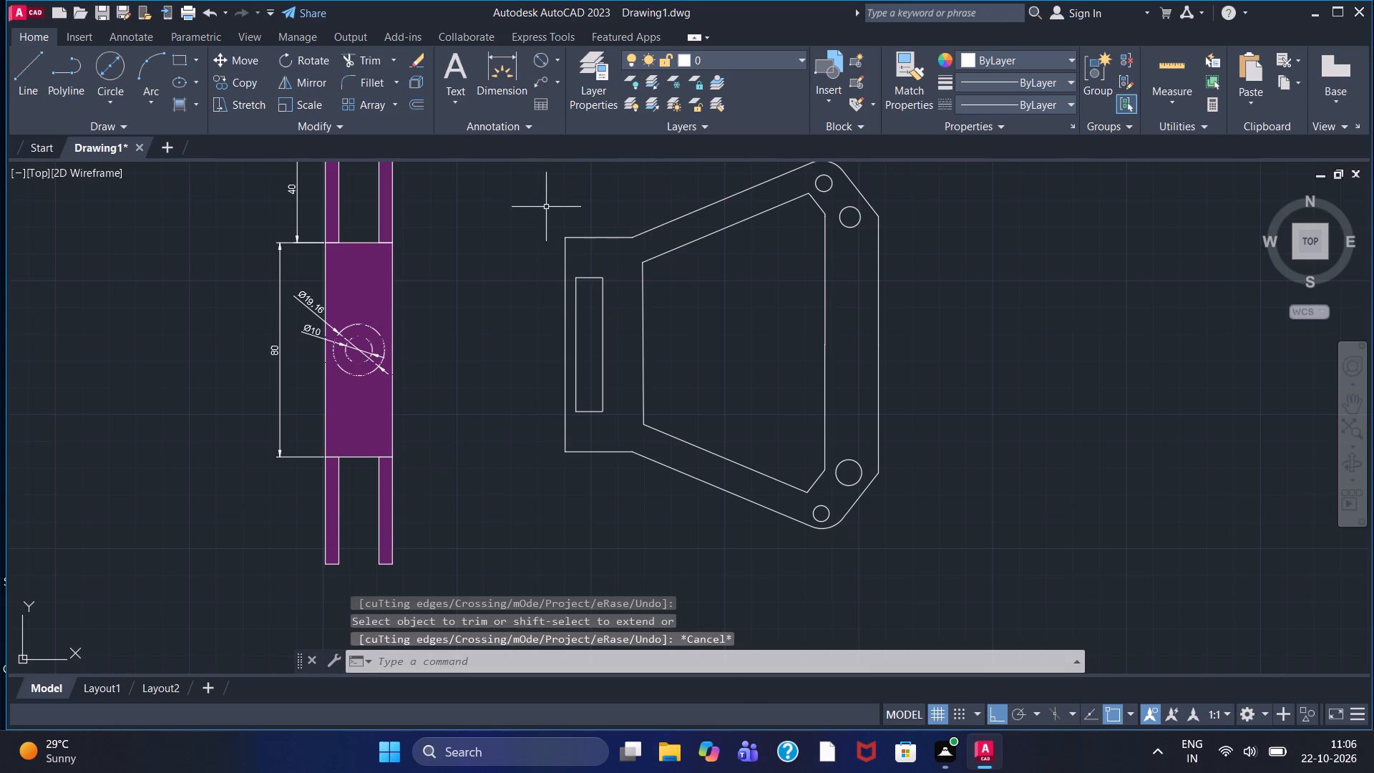
middle_drag(539, 220, 497, 357)
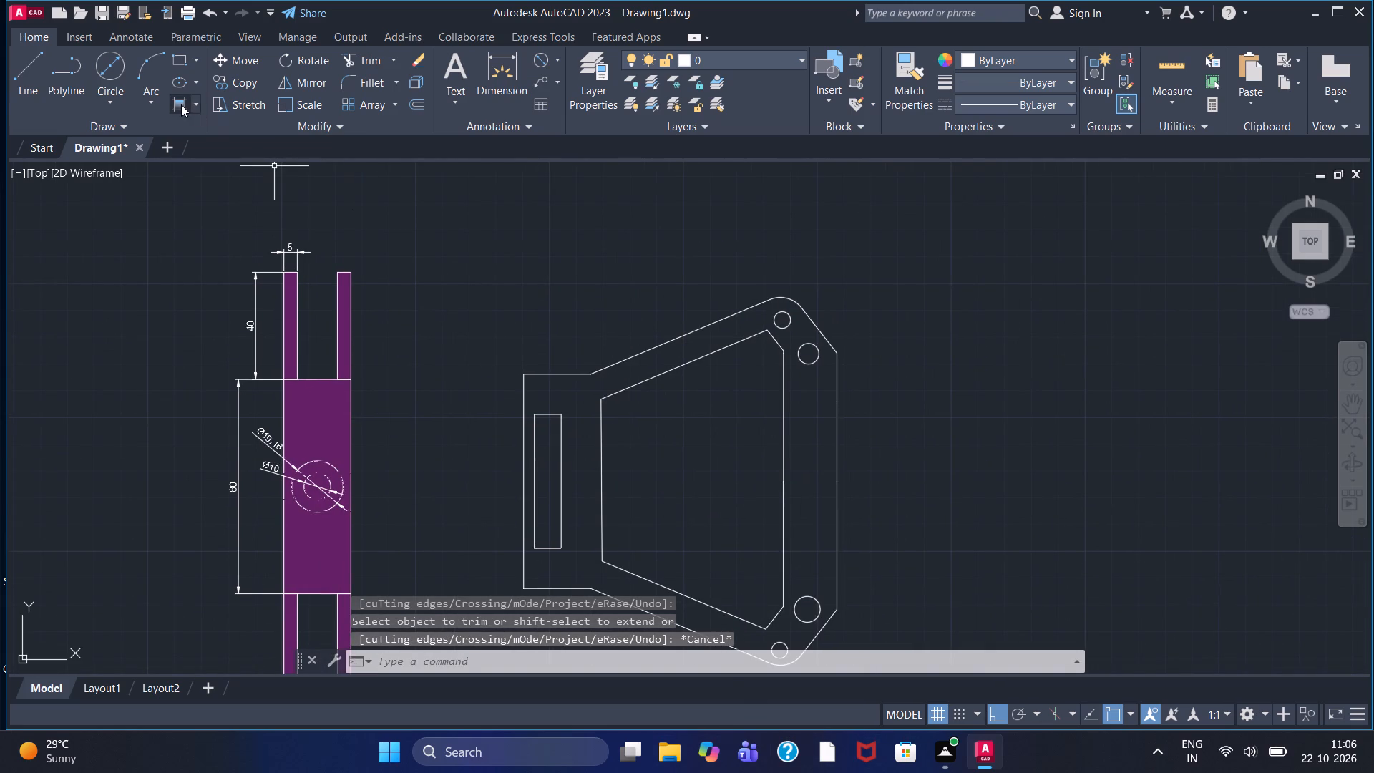
click(180, 104)
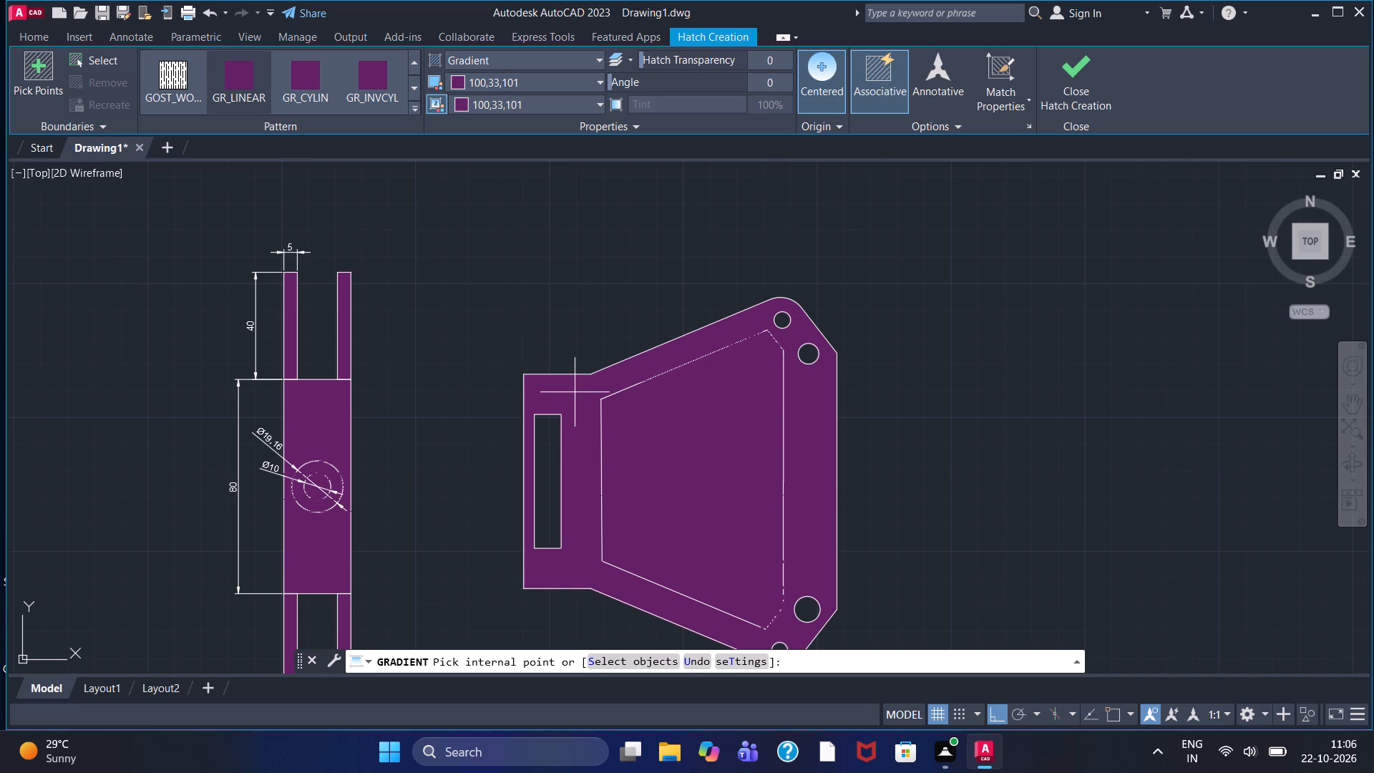
click(575, 392)
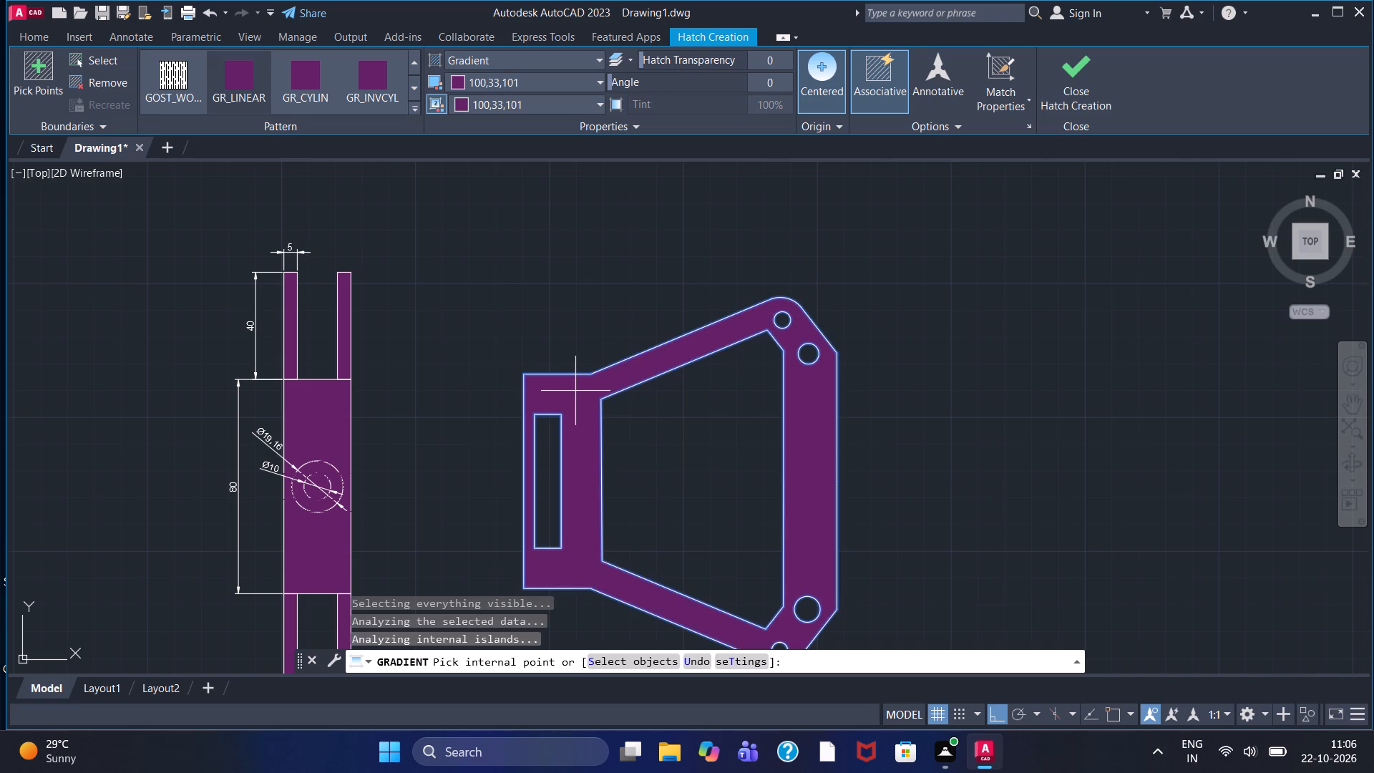
click(1087, 82)
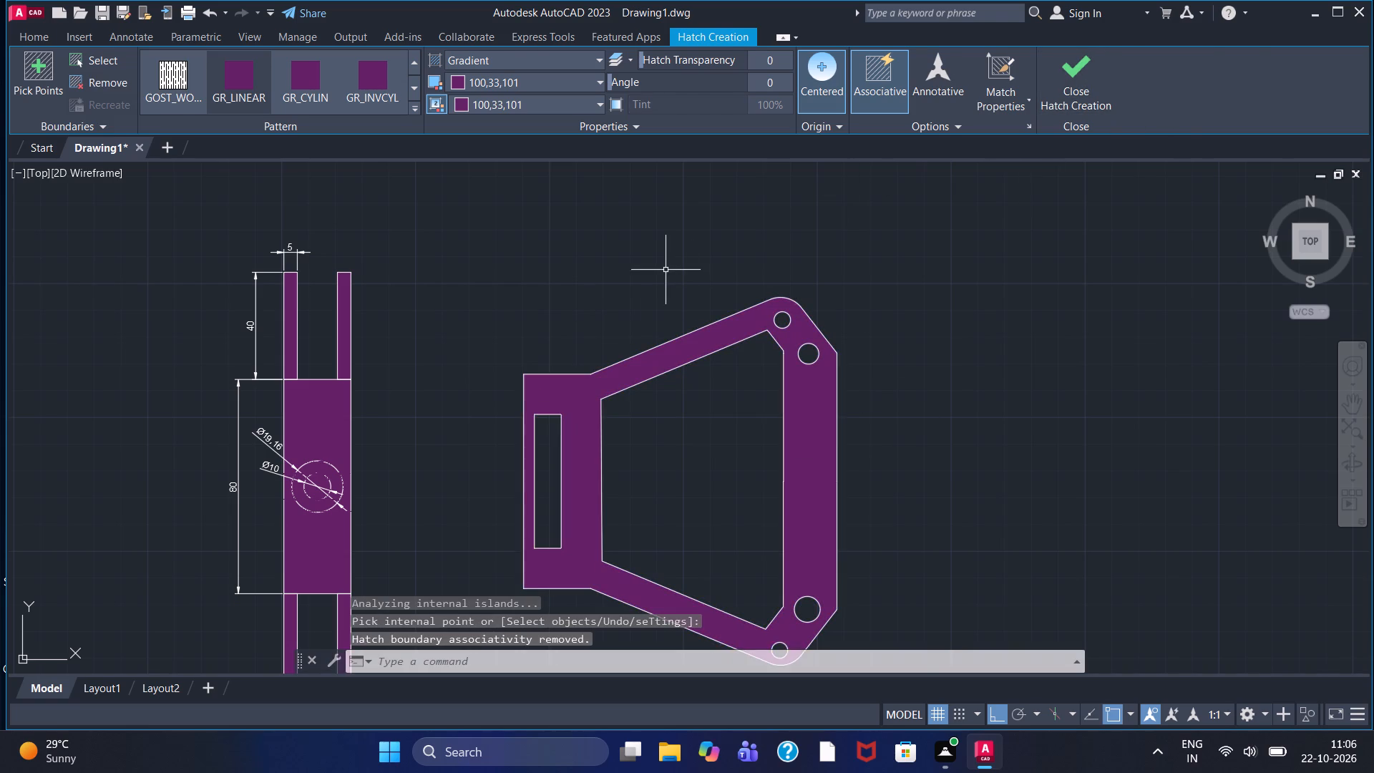
Add a vertical linear dimension to the plate's narrow-end edge, placed outside the plate.
scroll(663, 270, down, 1)
middle_drag(661, 270, 668, 243)
scroll(605, 276, up, 2)
scroll(604, 273, down, 1)
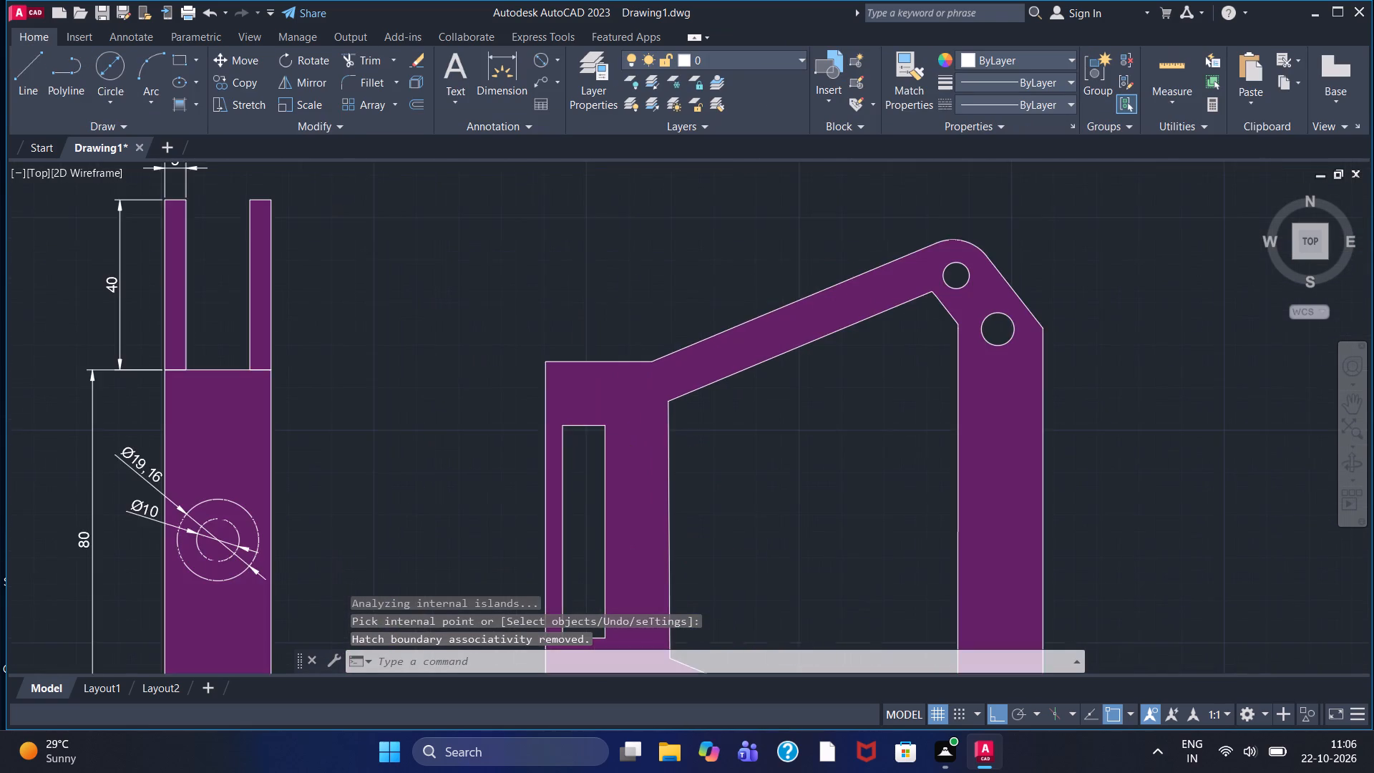
click(559, 61)
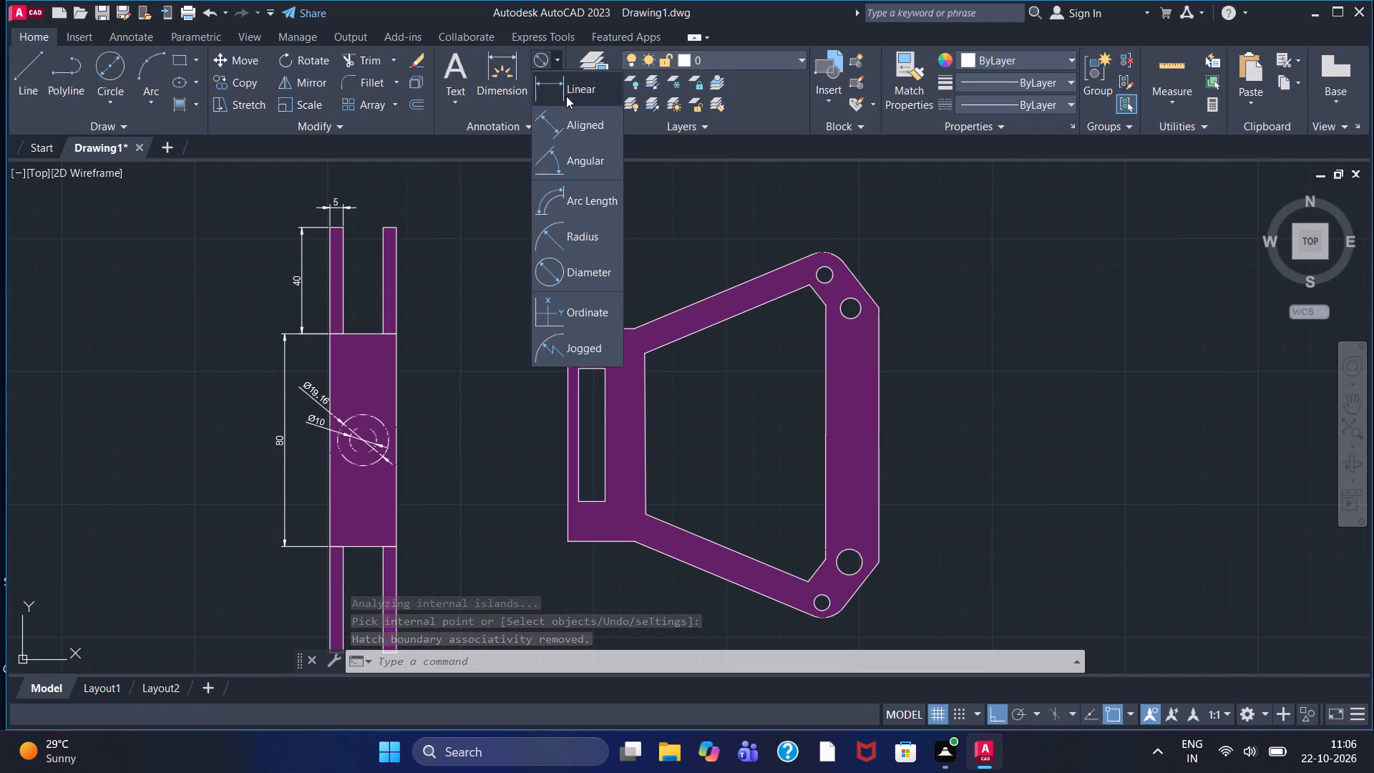
click(570, 99)
click(571, 324)
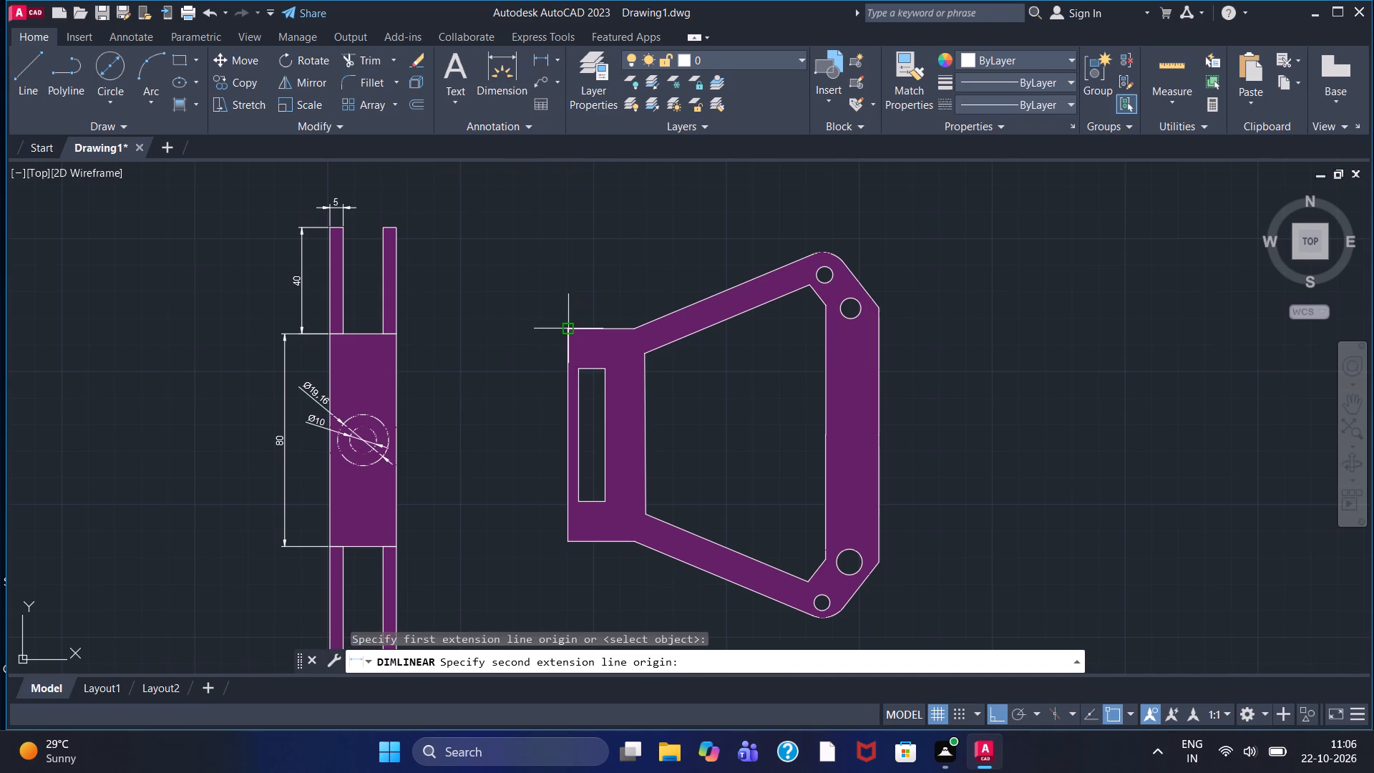
click(568, 545)
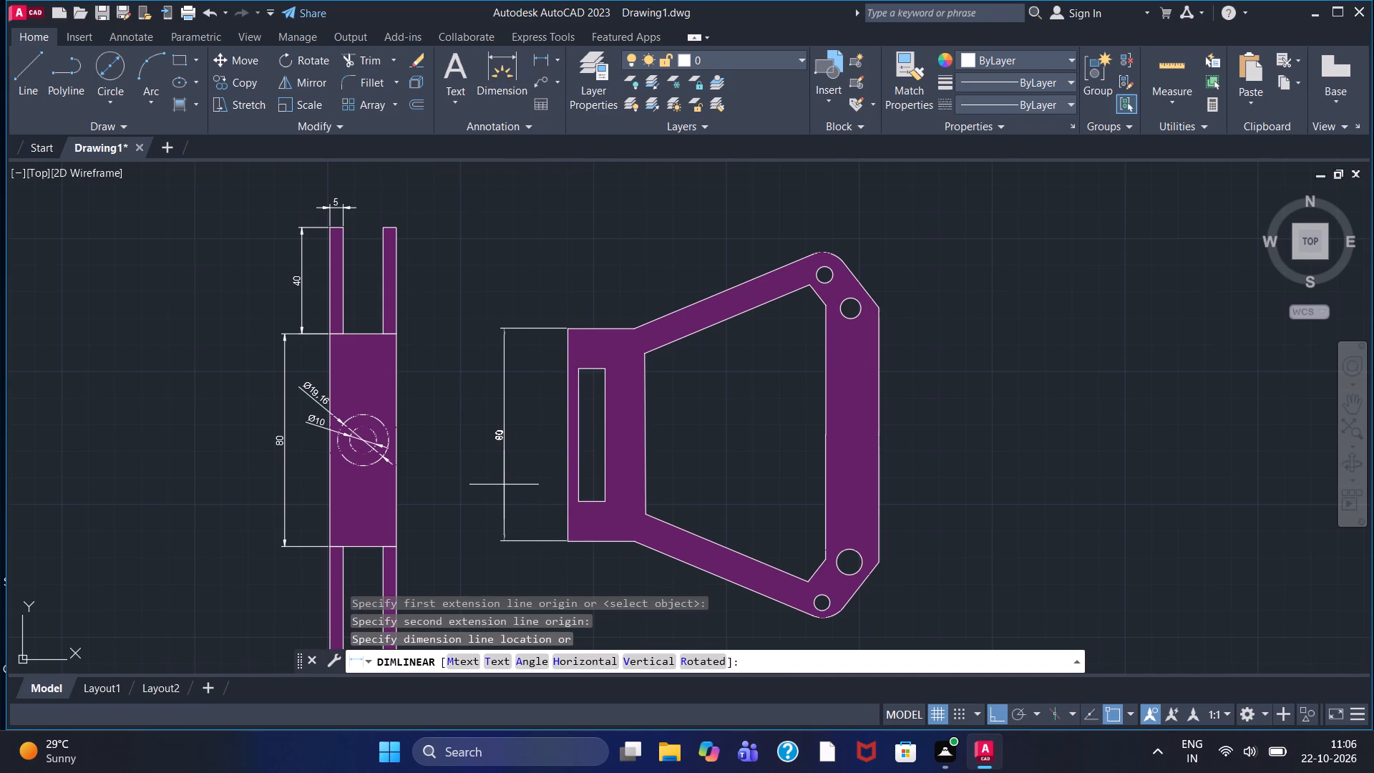
click(504, 485)
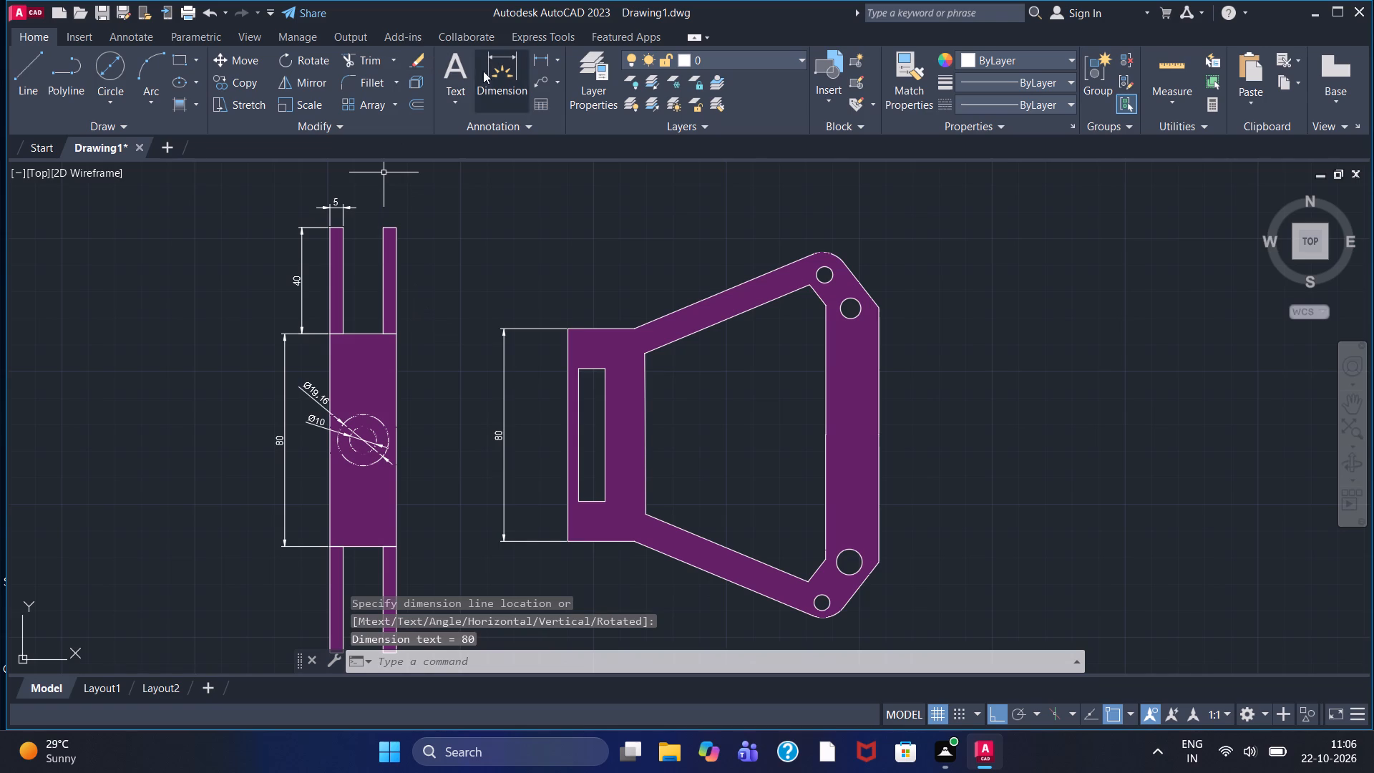
Add a vertical linear dimension for the slot's height, between the plate and the narrow-end edge dimension.
click(535, 59)
click(582, 369)
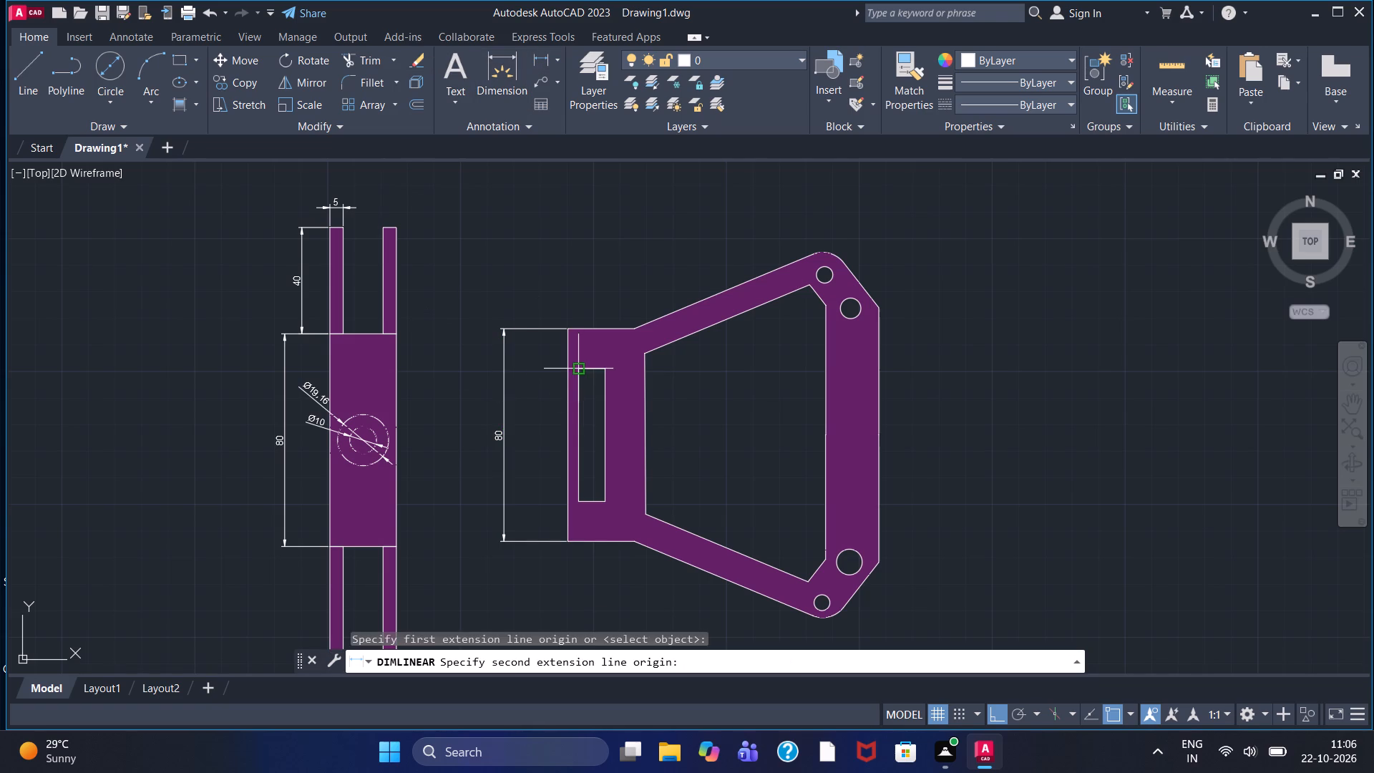
click(579, 500)
click(540, 462)
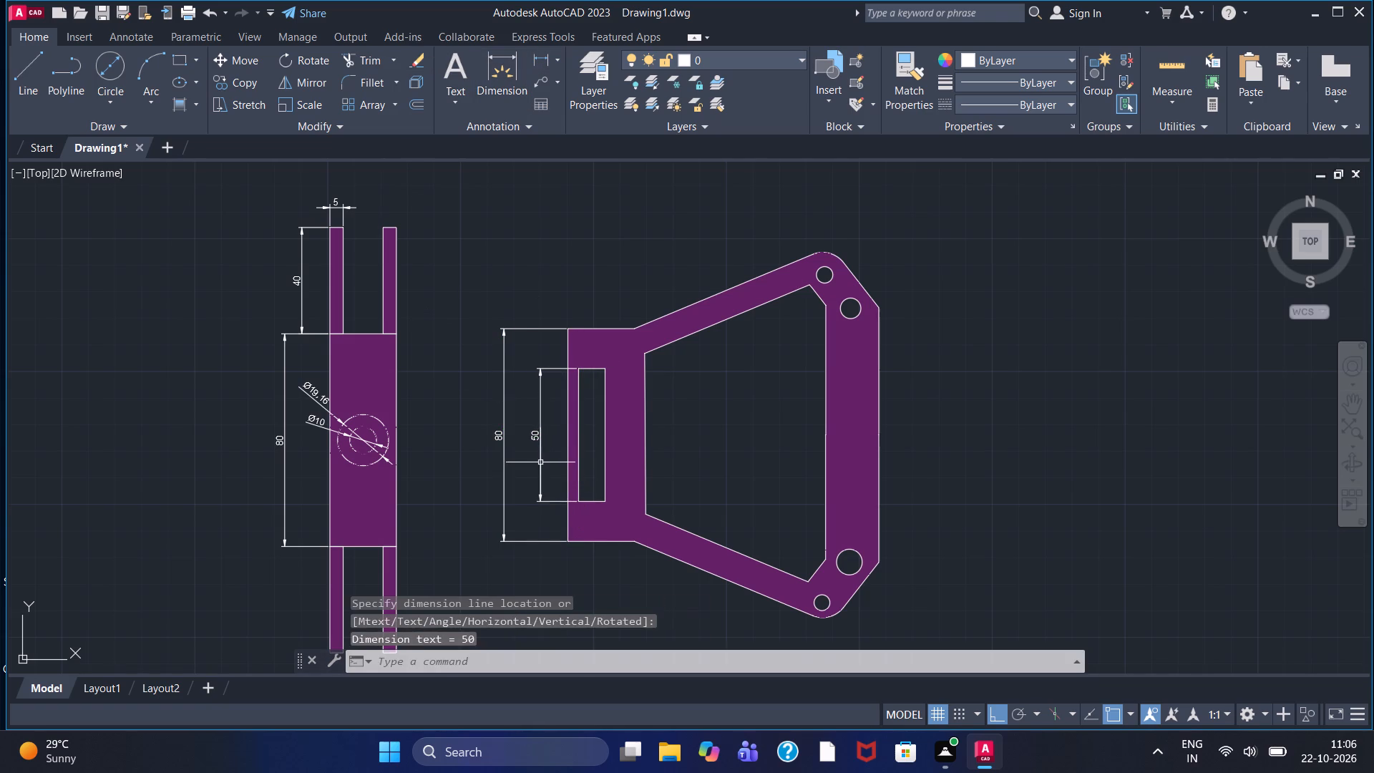
Add horizontal linear dimensions above the plate for the slot's offset from the narrow-end edge and the slot's width.
click(543, 57)
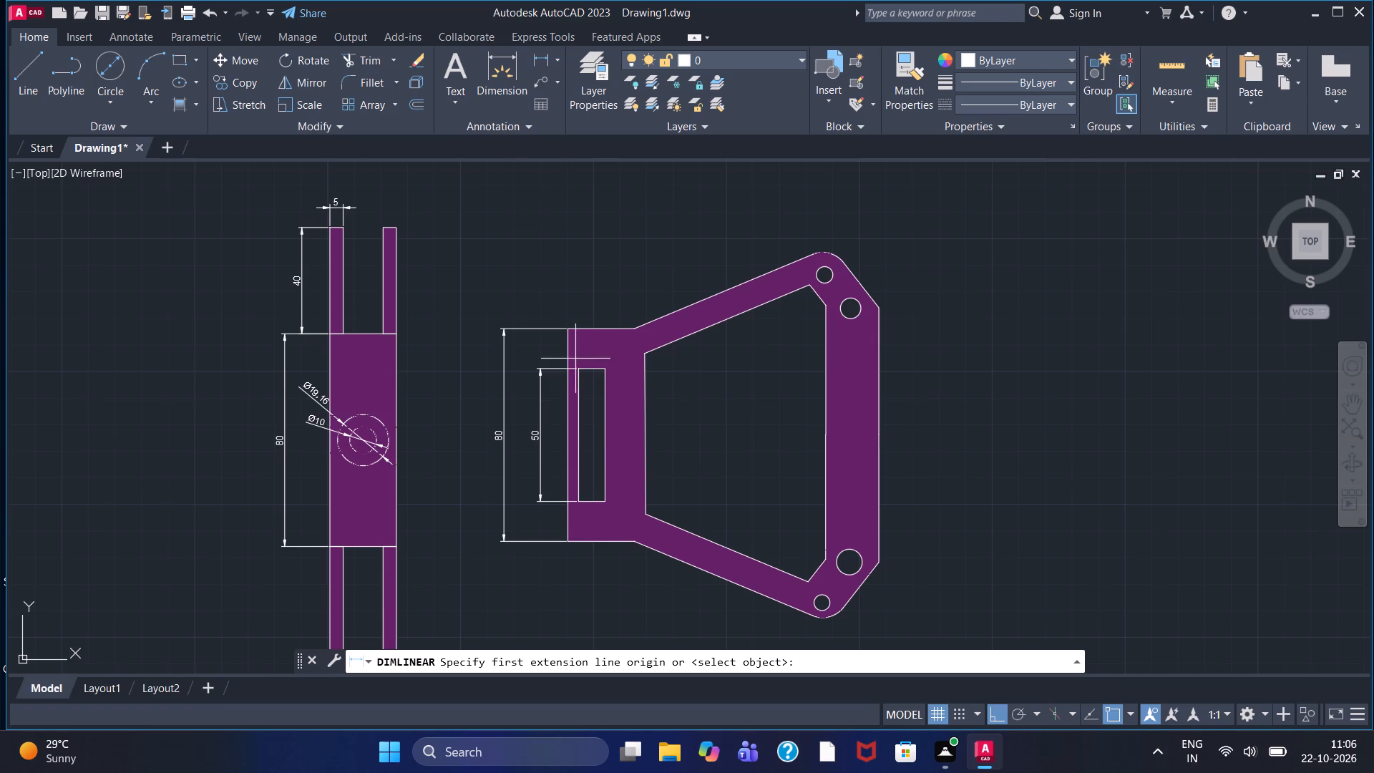
click(580, 371)
click(570, 331)
click(580, 272)
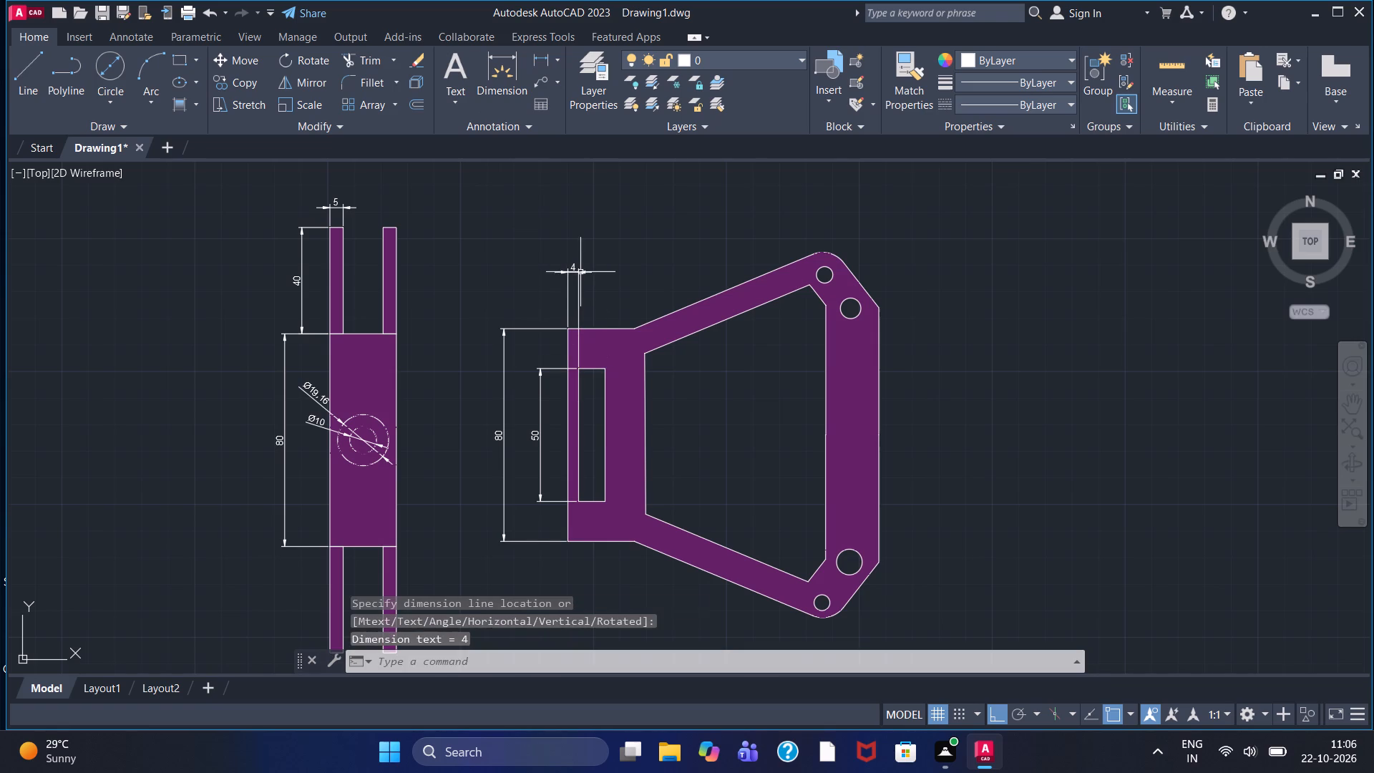
click(536, 52)
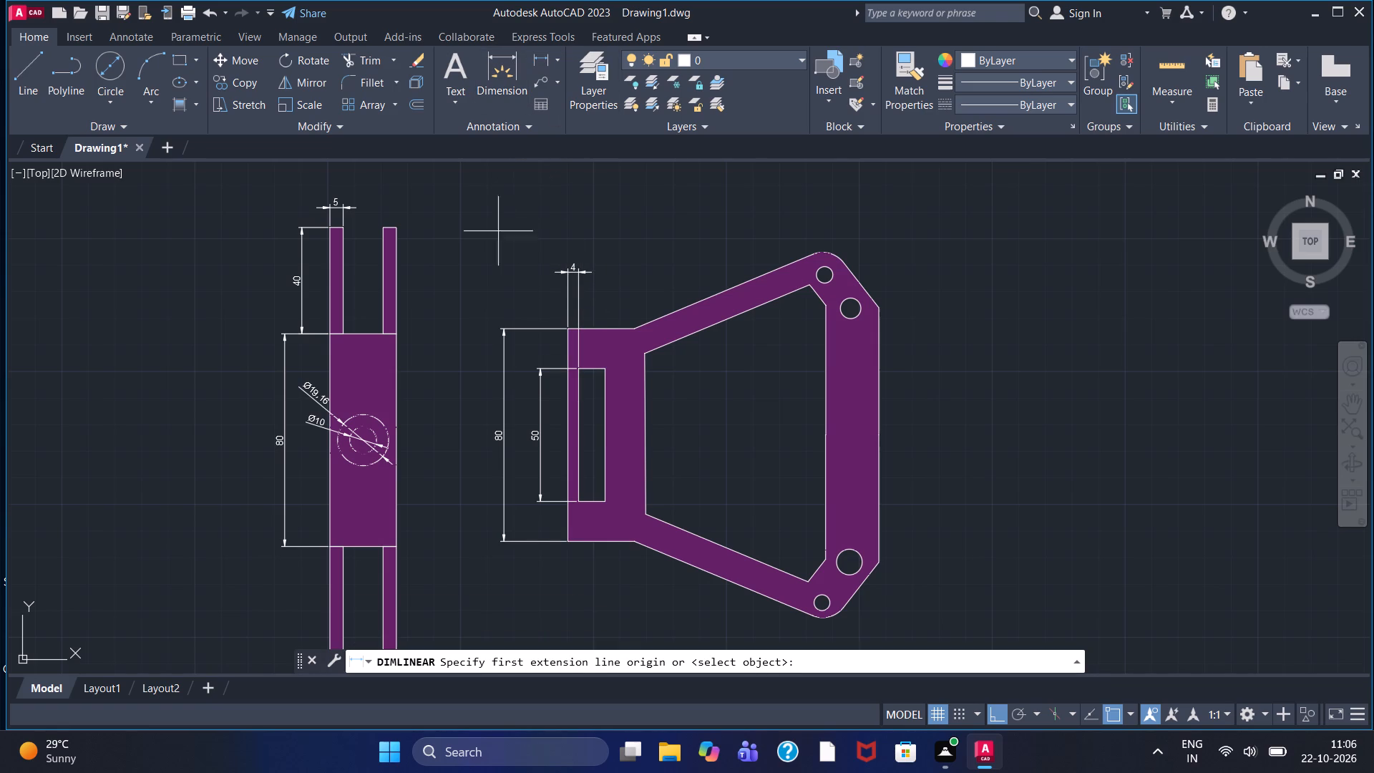
click(579, 372)
click(605, 372)
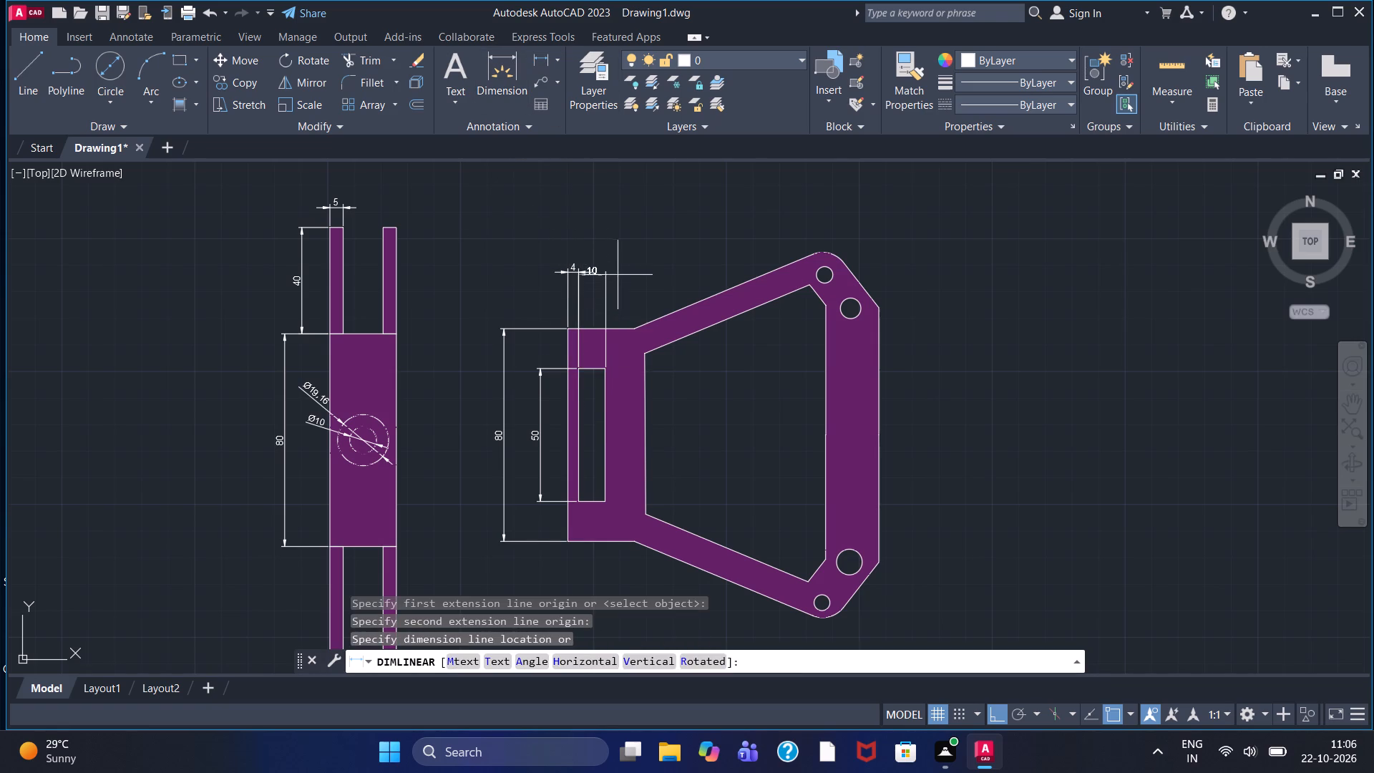
click(618, 273)
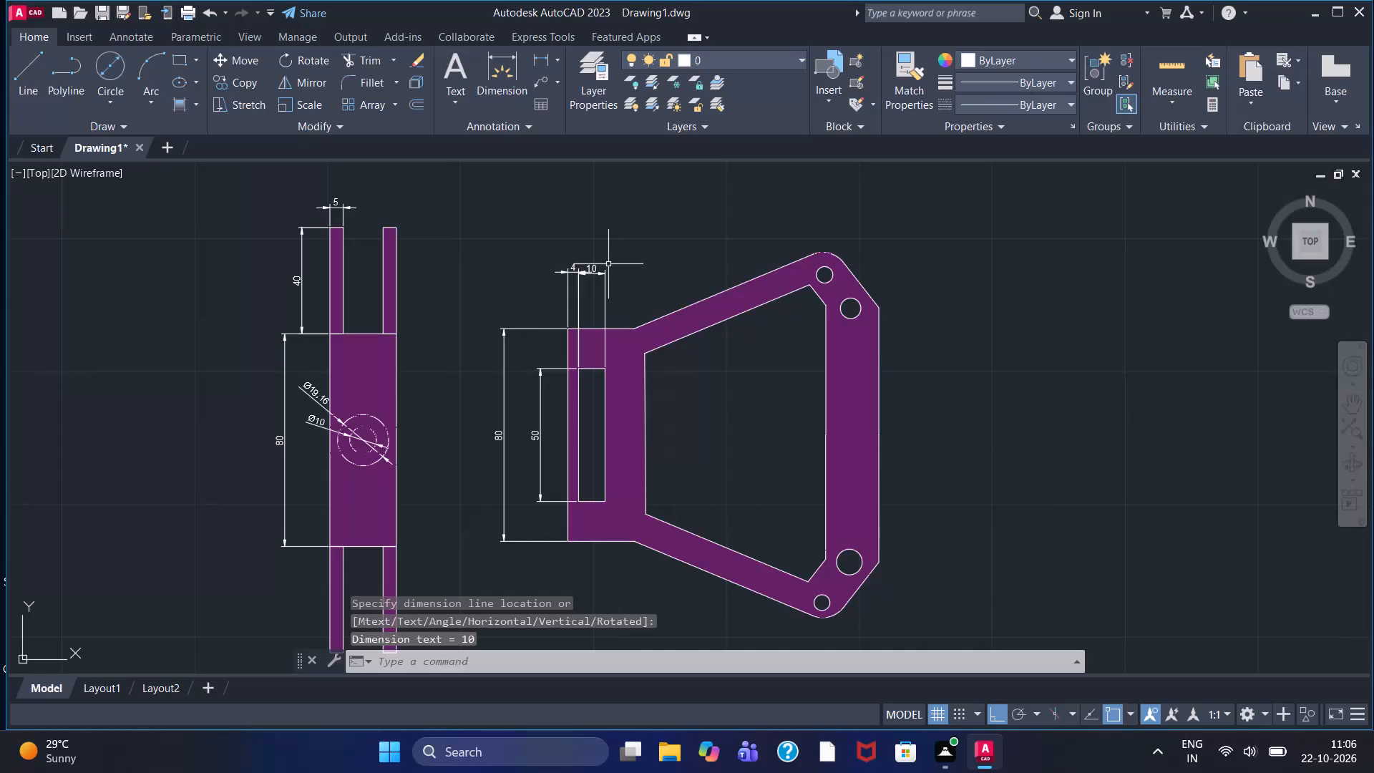
Add an aligned dimension across the band of the plate's upper sloped arm, from outer edge to inner profile.
click(558, 59)
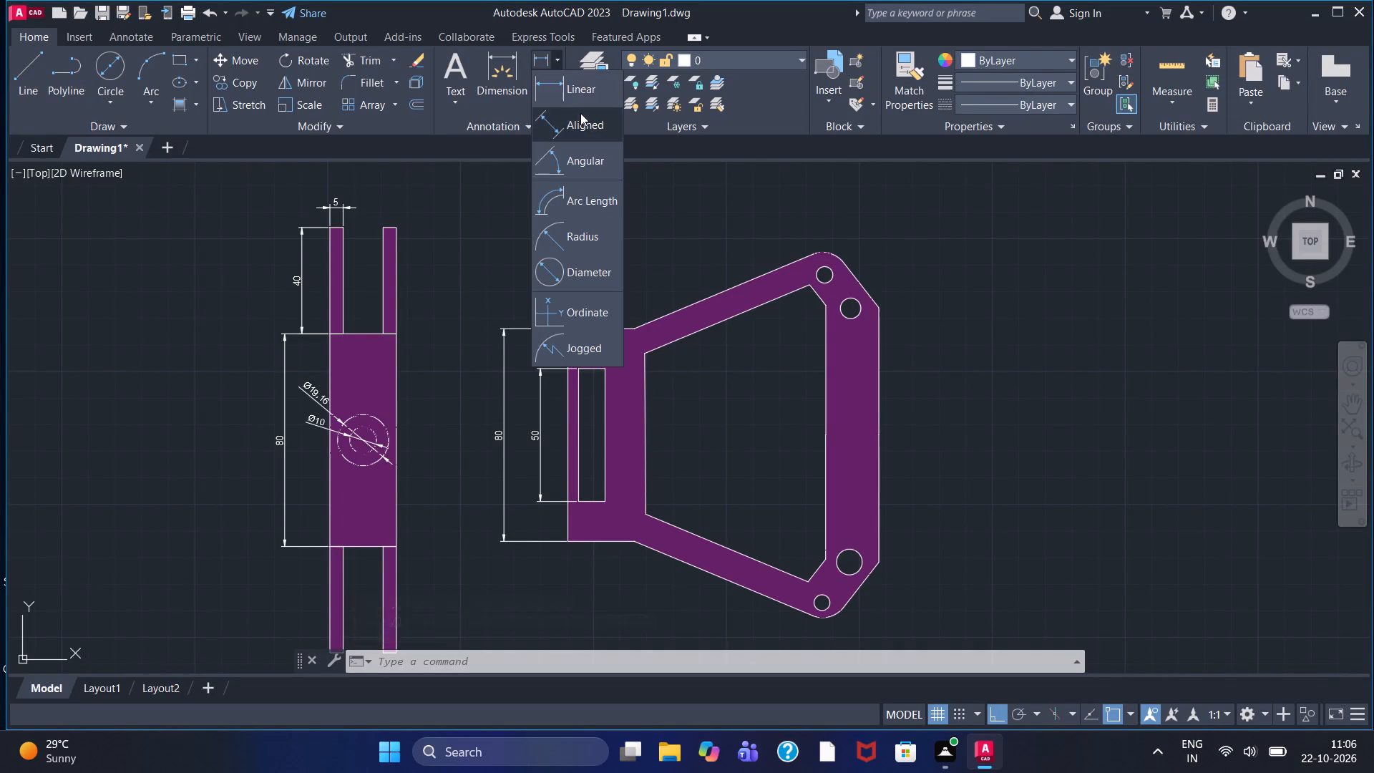
click(581, 115)
click(720, 288)
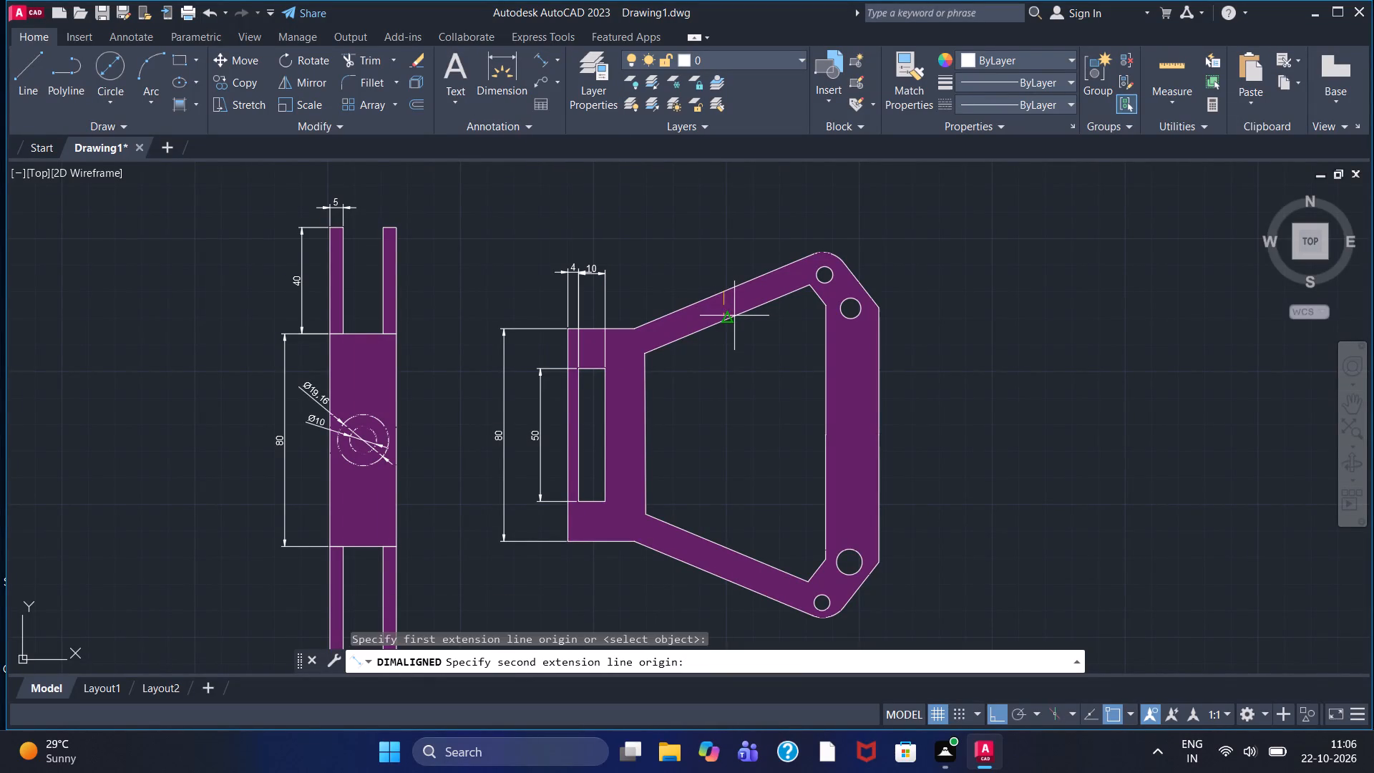
click(728, 317)
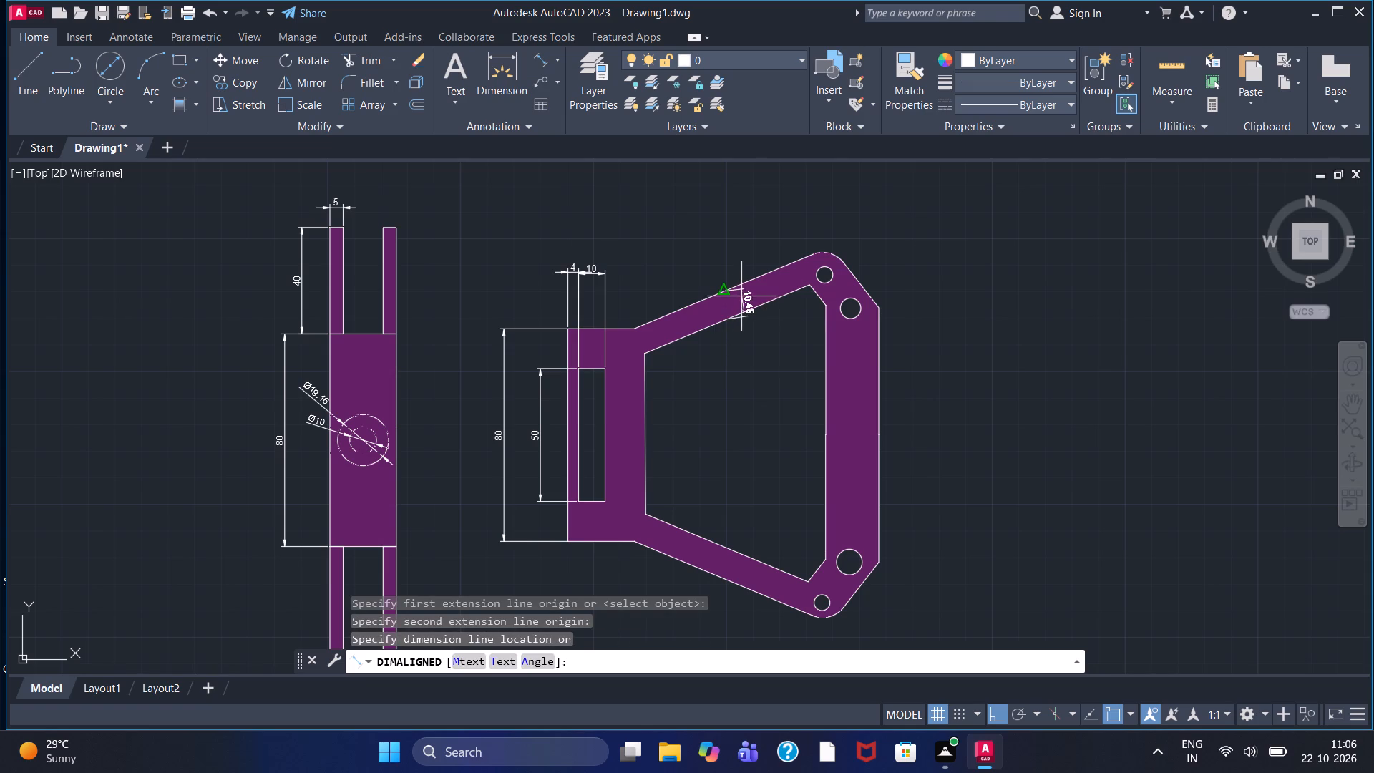
click(717, 305)
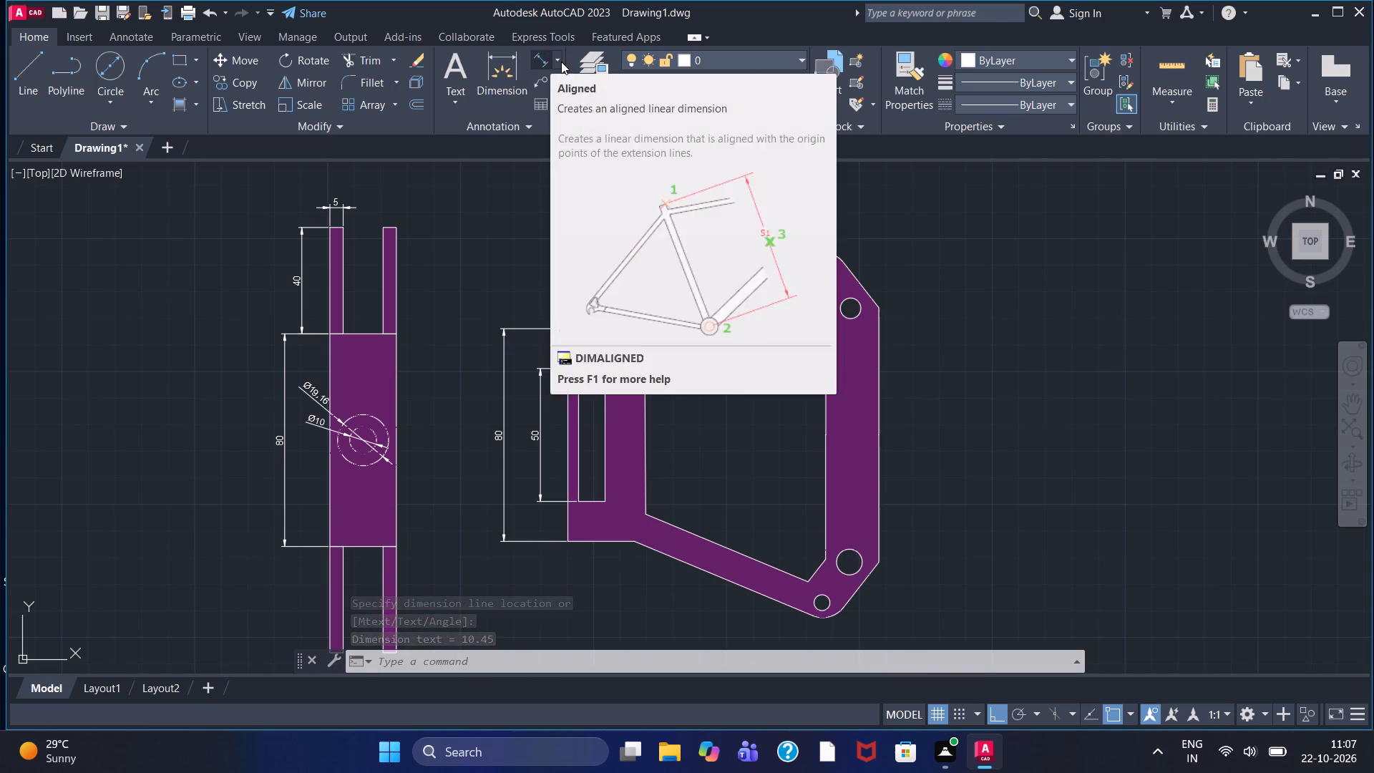
Add a horizontal linear dimension below the plate for the narrow end's lower straight edge.
click(557, 54)
click(568, 79)
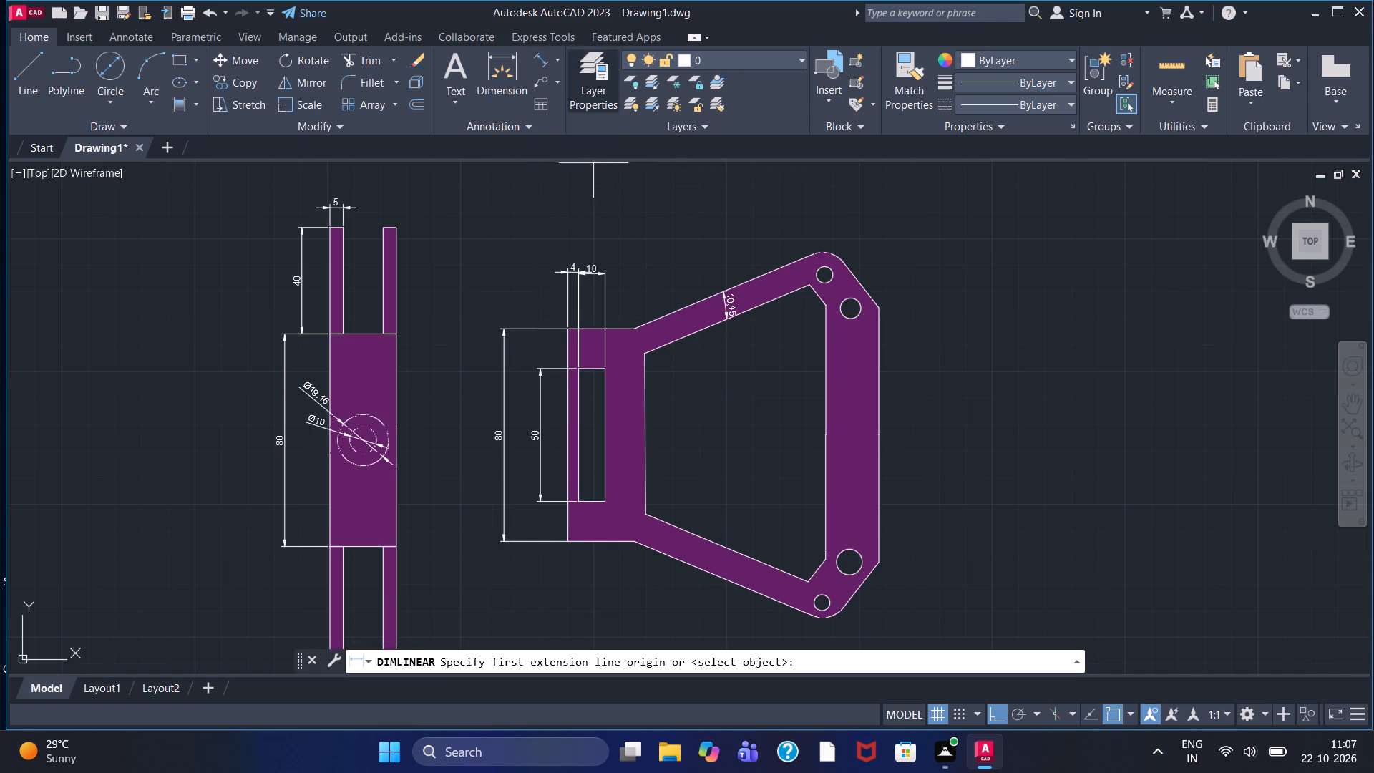
click(566, 545)
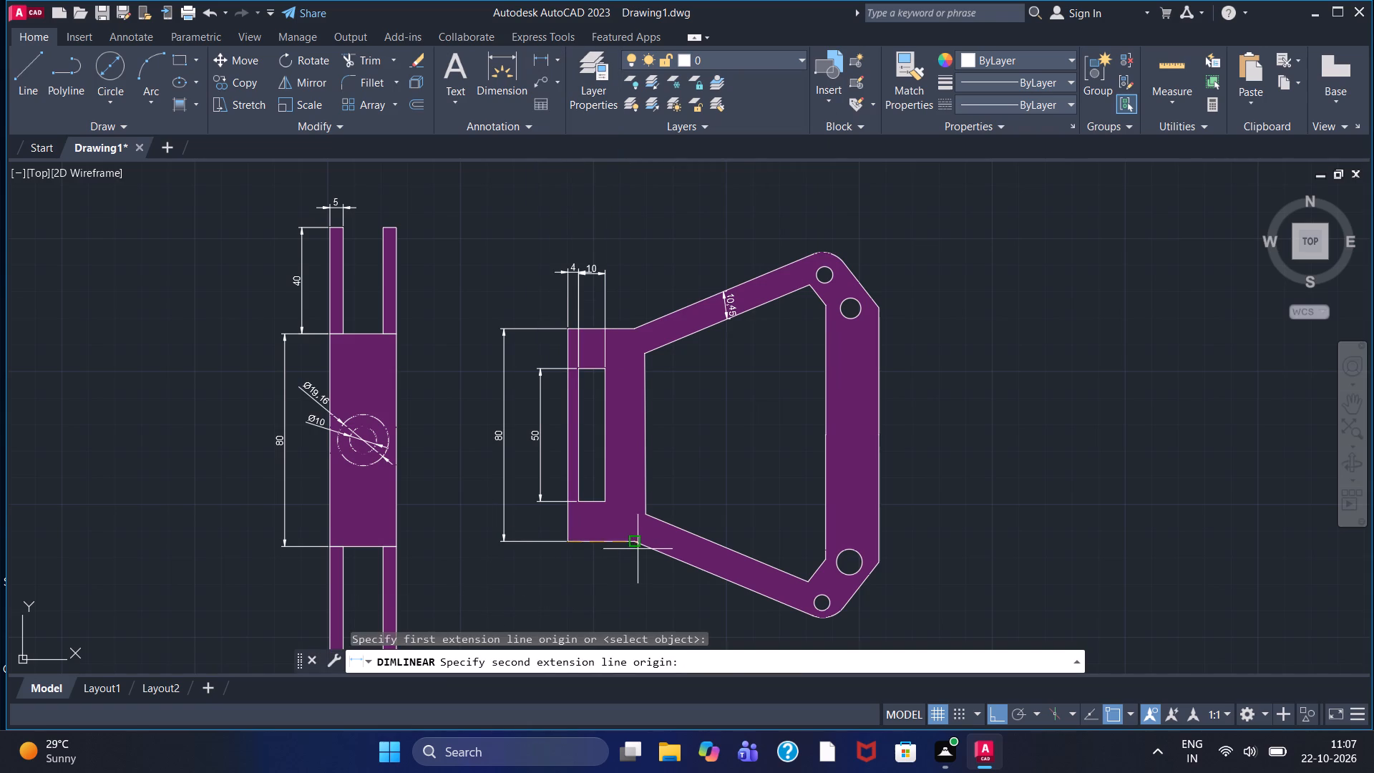
click(638, 550)
click(595, 588)
Dimension the plate's overall horizontal length from the narrow end's lower corner to the wide-end edge, placed below the first bottom dimension.
middle_drag(598, 554, 559, 460)
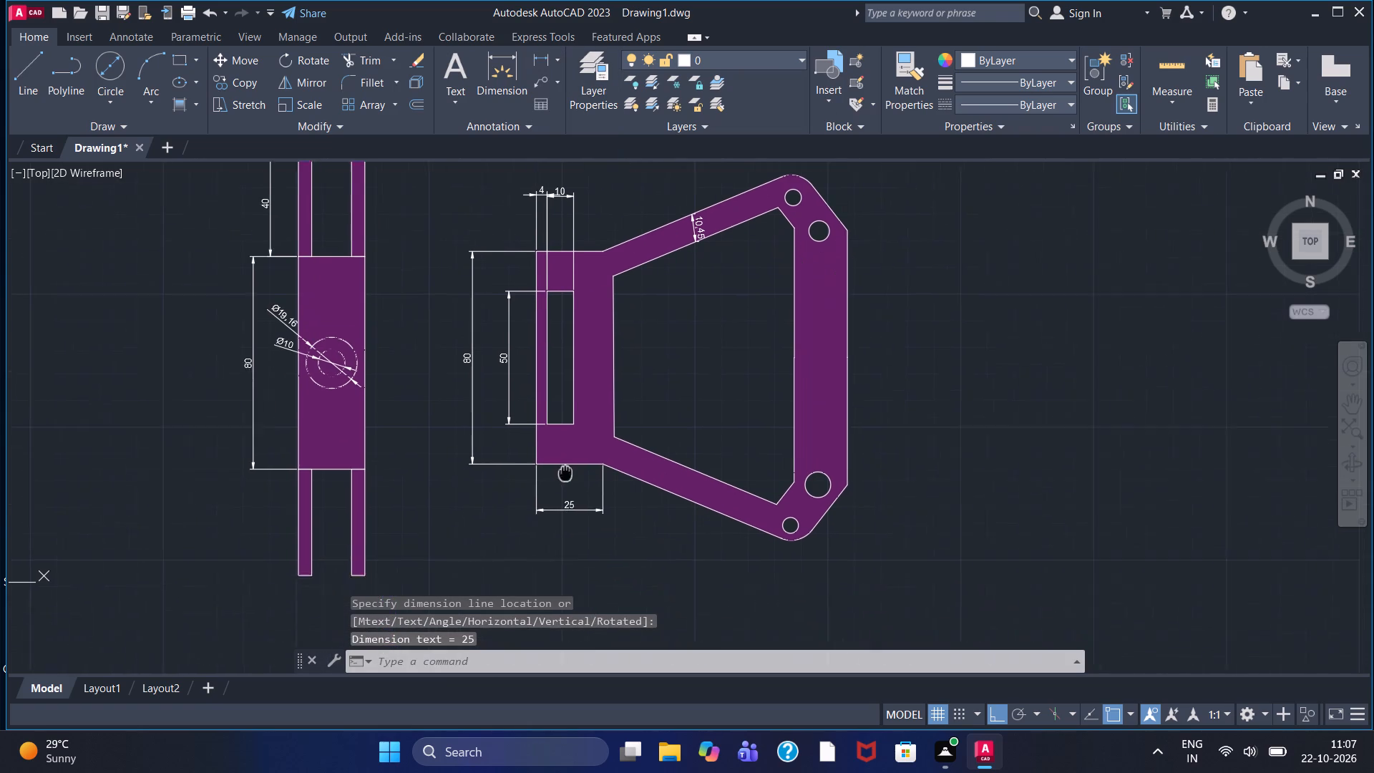
middle_drag(559, 460, 544, 427)
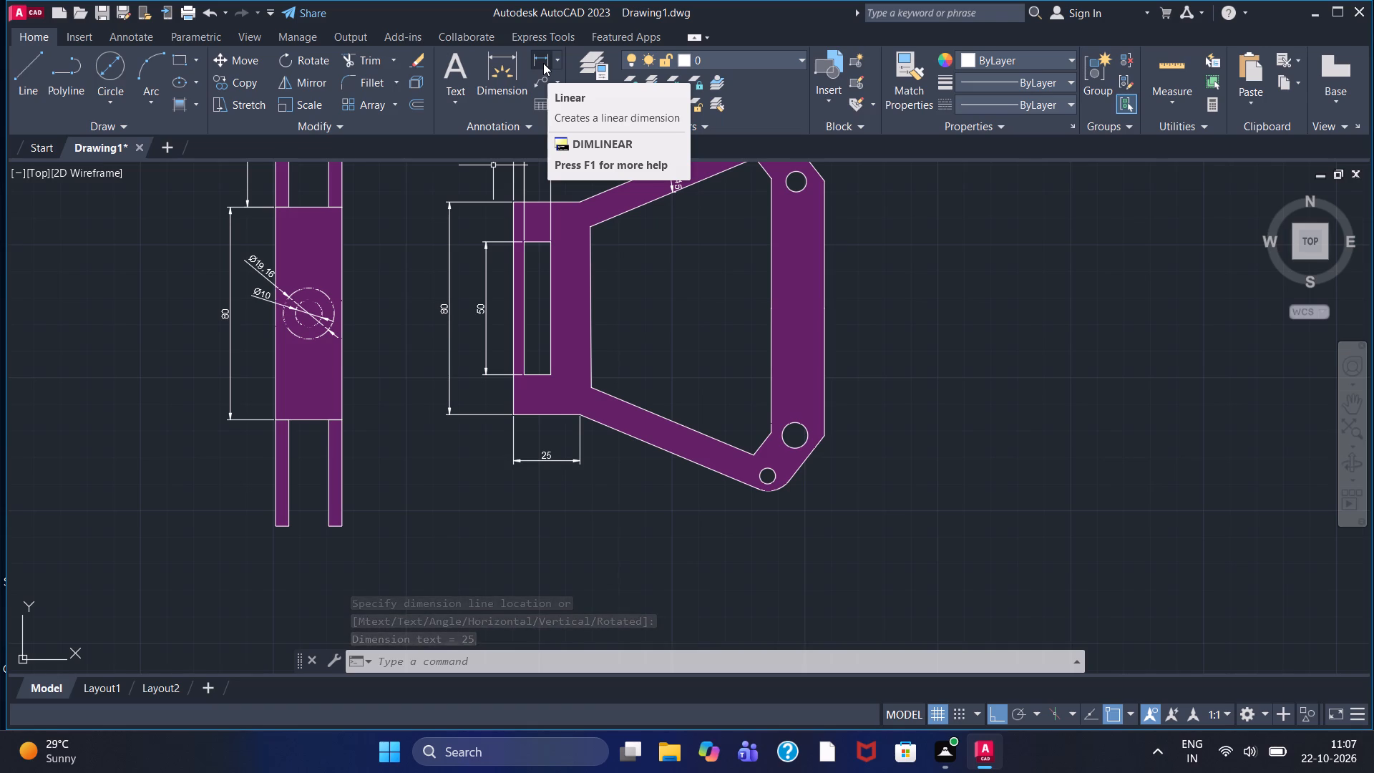
double_click(543, 63)
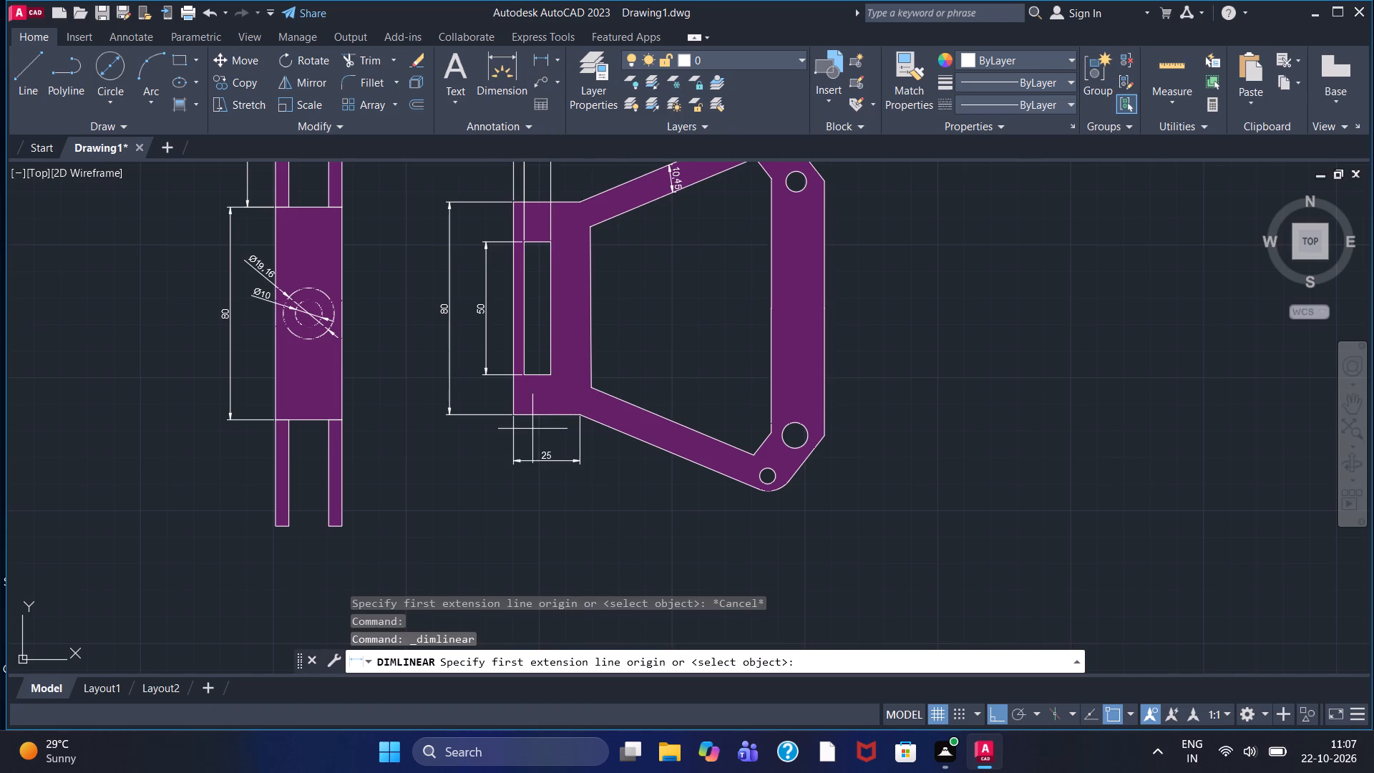
double_click(510, 417)
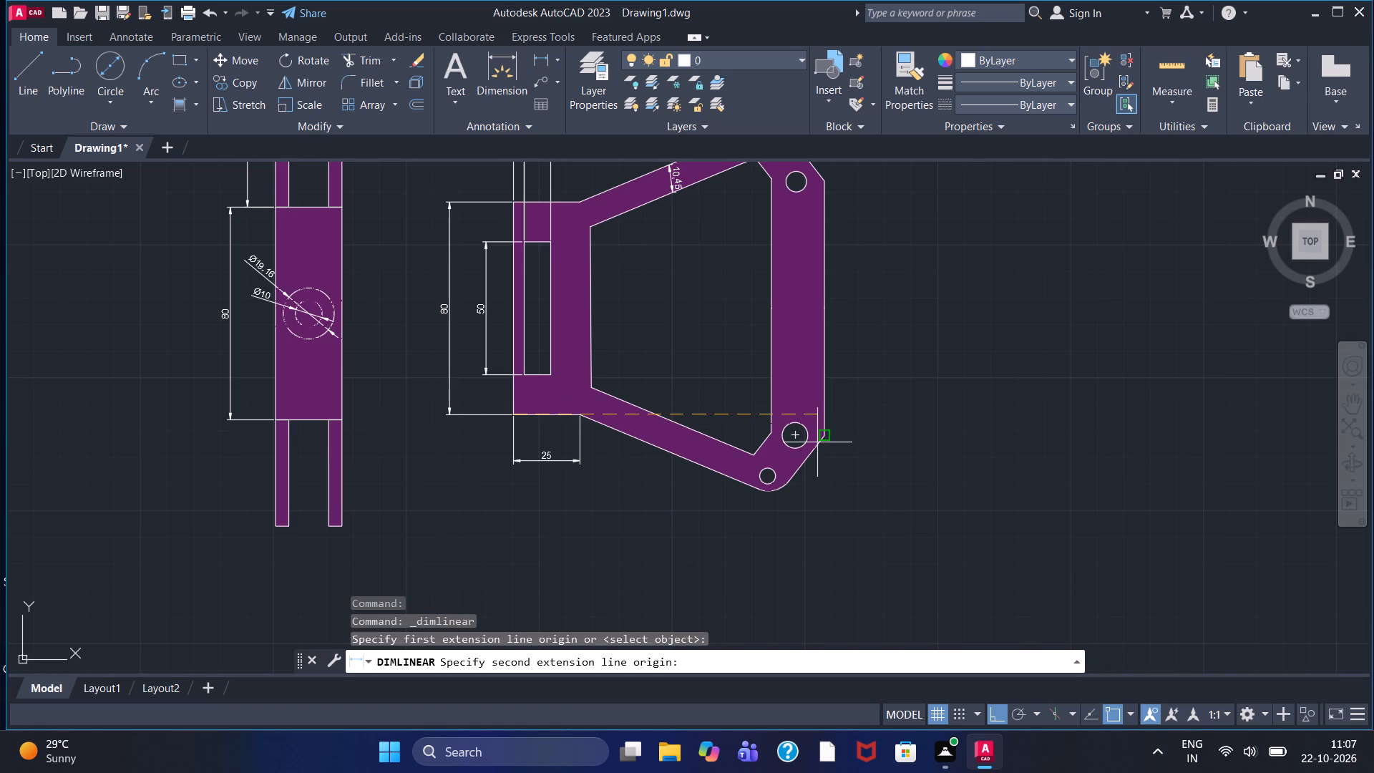
click(821, 439)
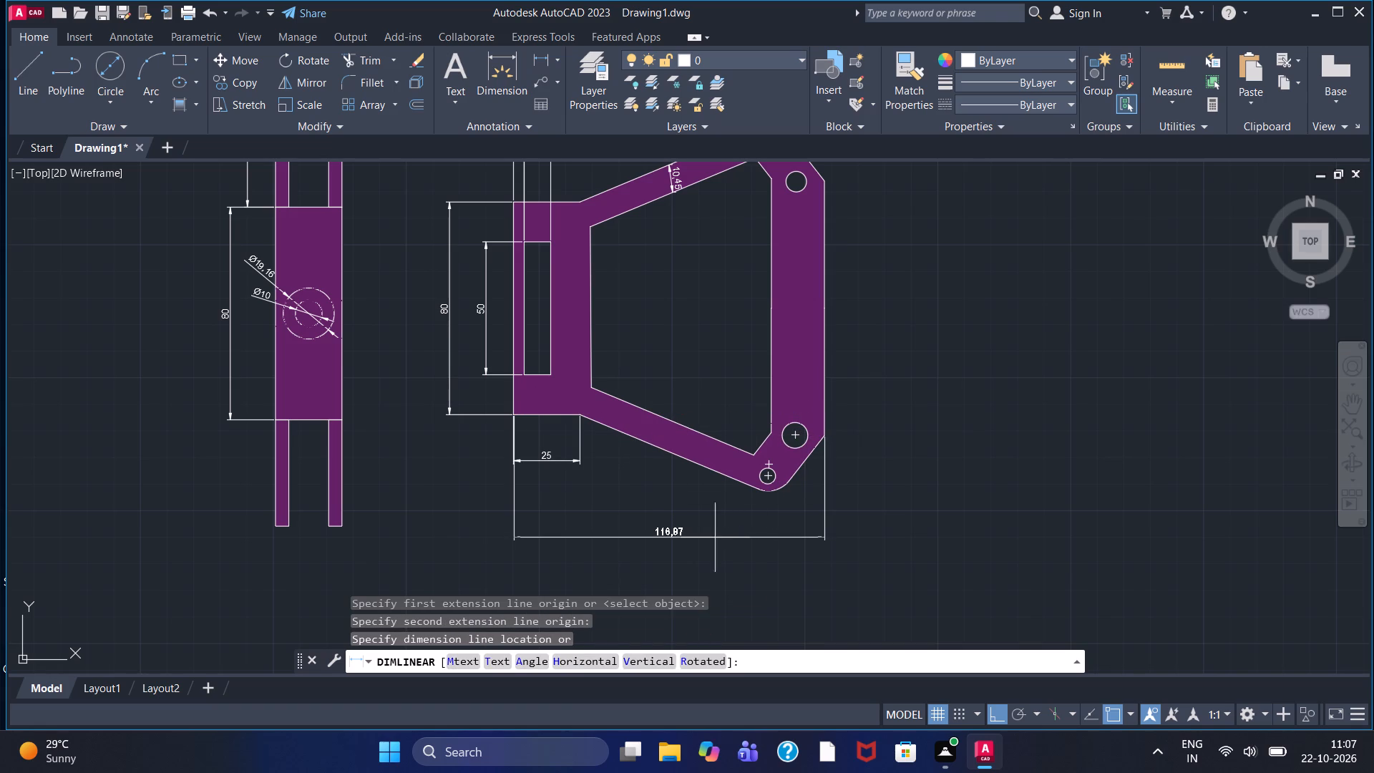
click(698, 538)
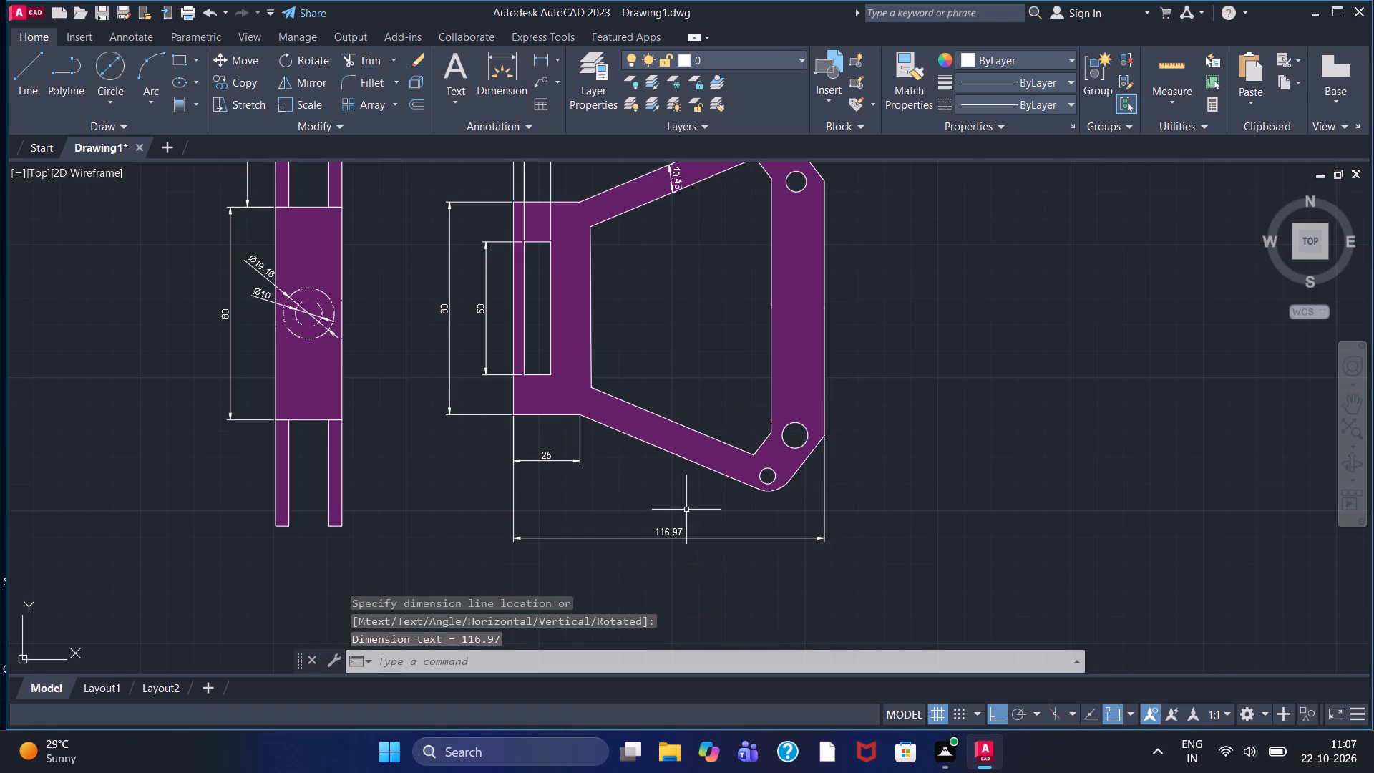
Add a vertical linear dimension between the centres of the two lower corner circles, placed beyond the wide end.
click(537, 67)
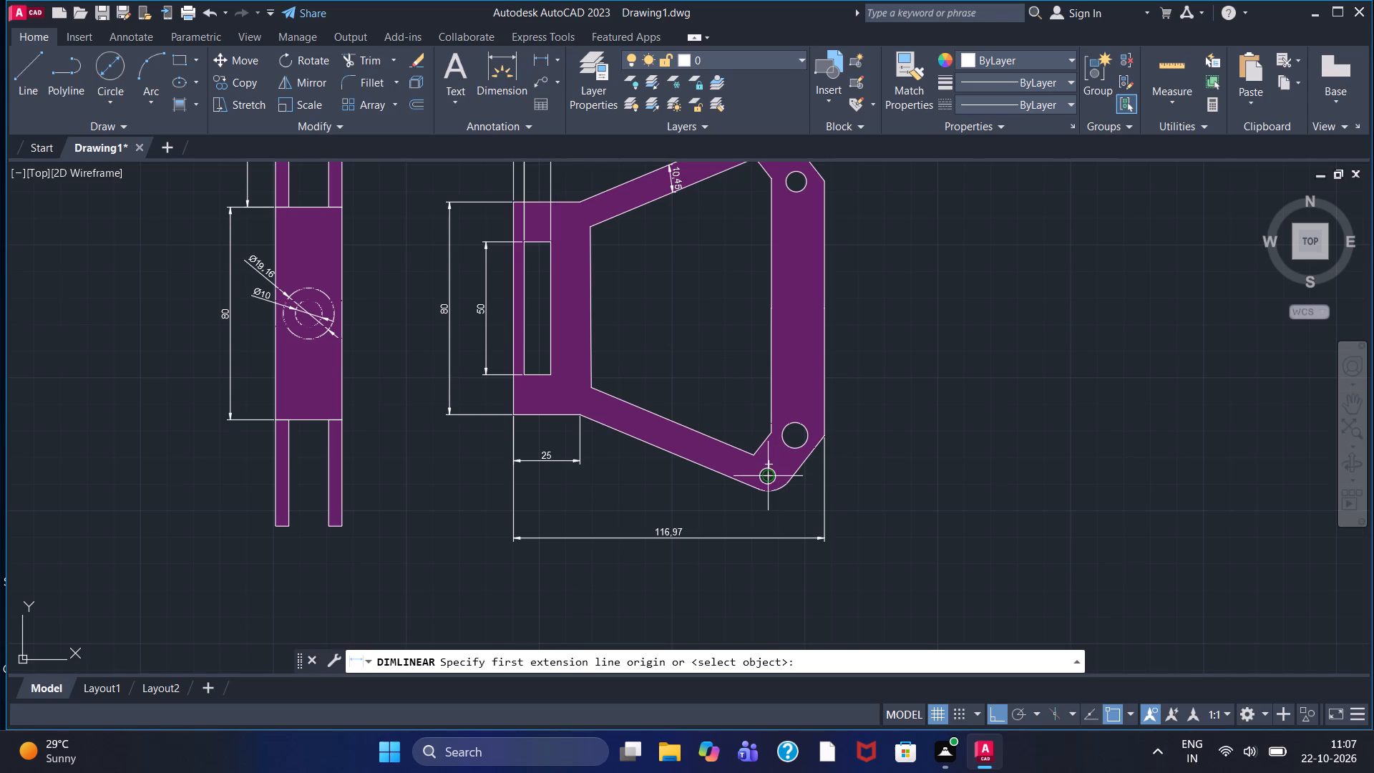
click(766, 472)
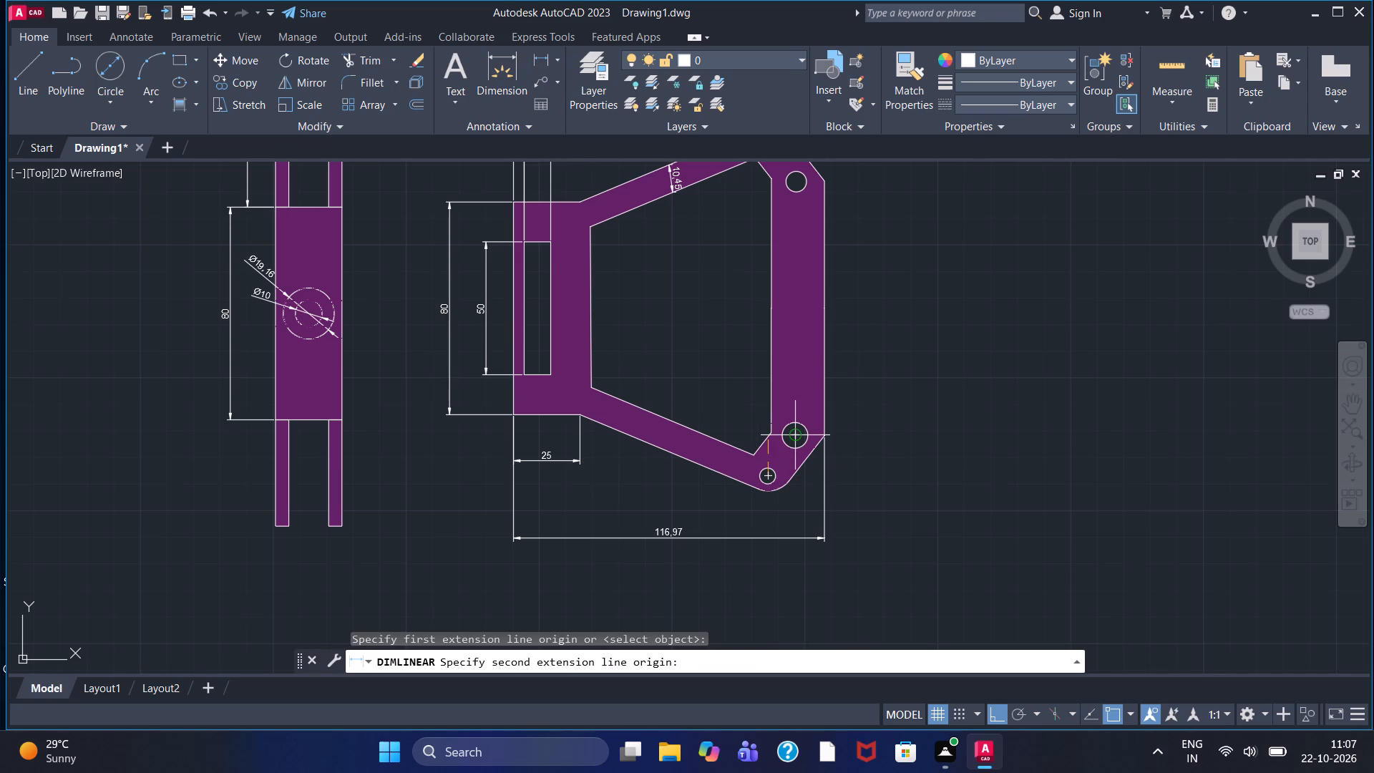
click(795, 434)
click(875, 467)
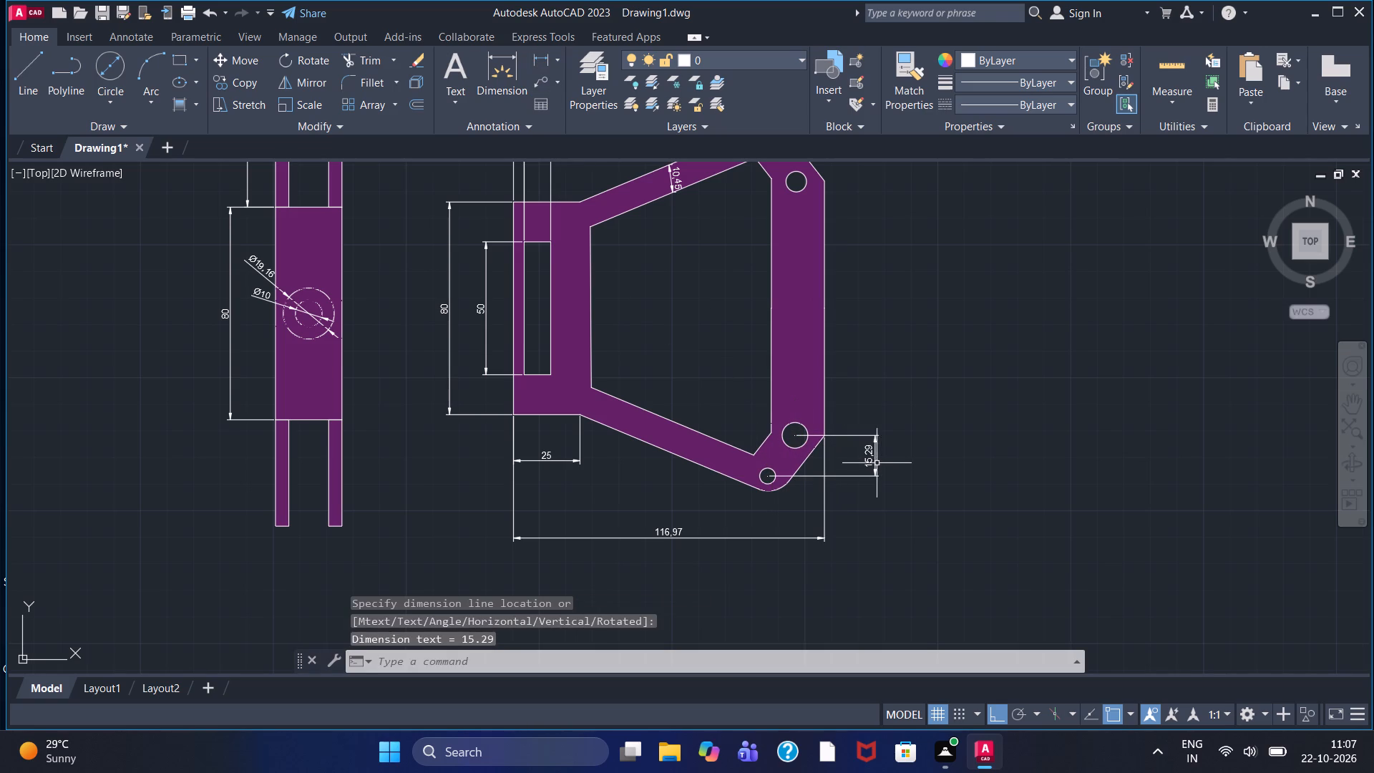
Dimension the vertical distance between the centres of the two larger corner circles, placed beyond the wide end.
middle_drag(858, 346, 716, 442)
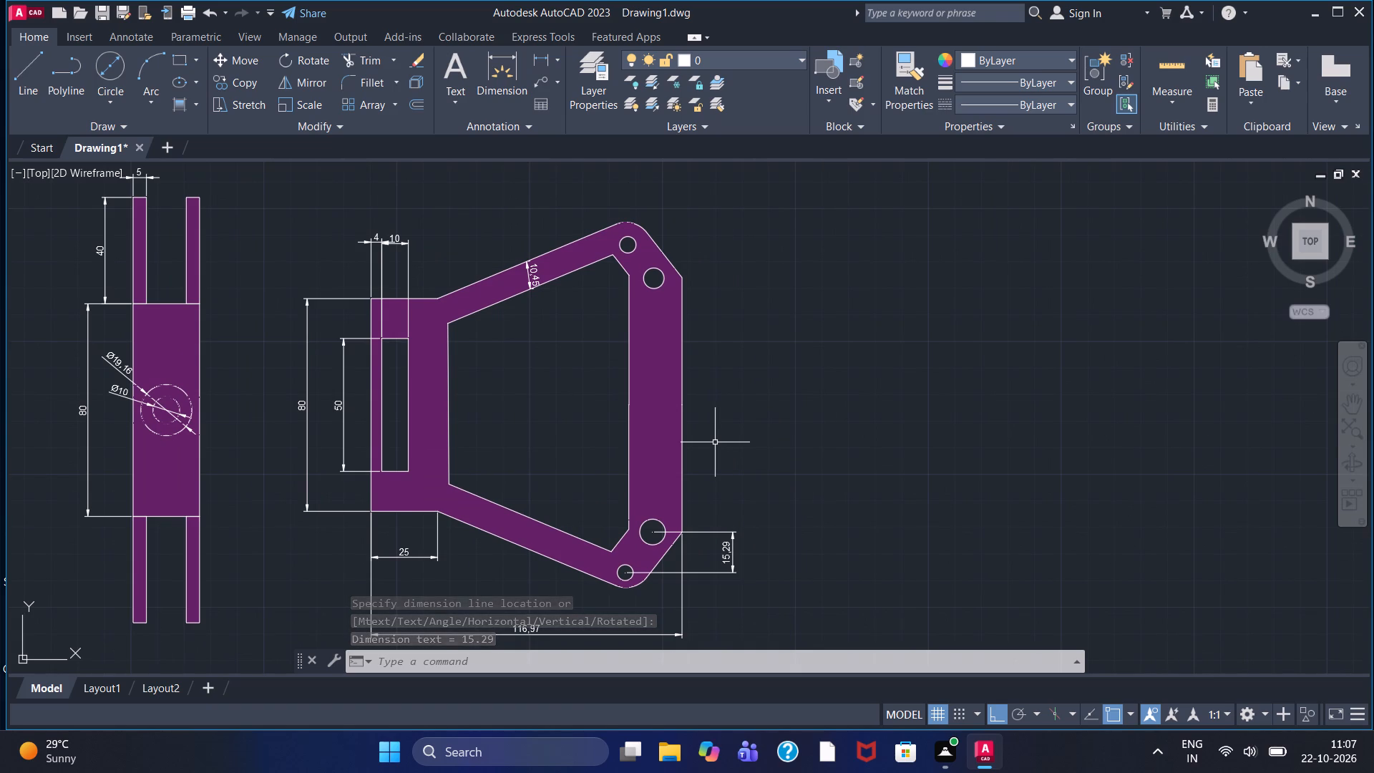
click(535, 59)
click(656, 533)
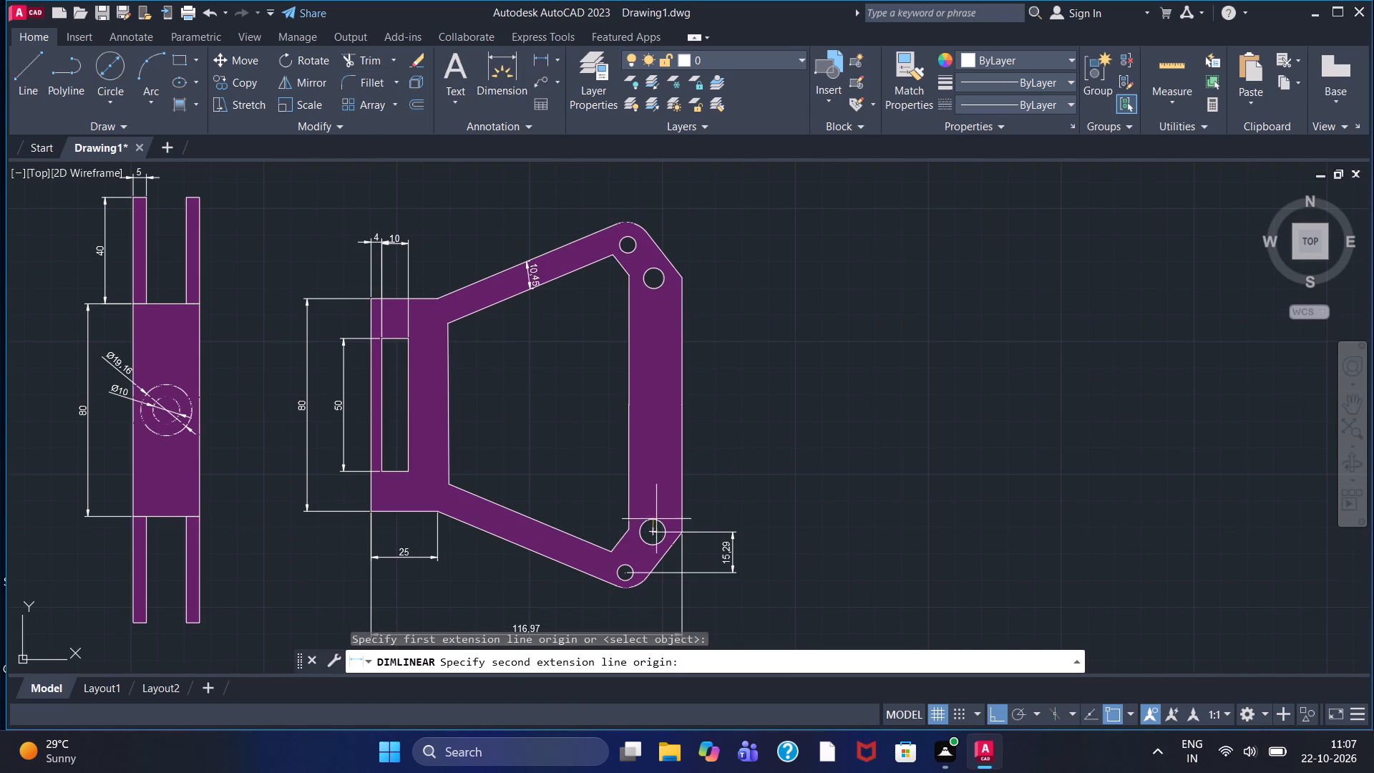
click(651, 281)
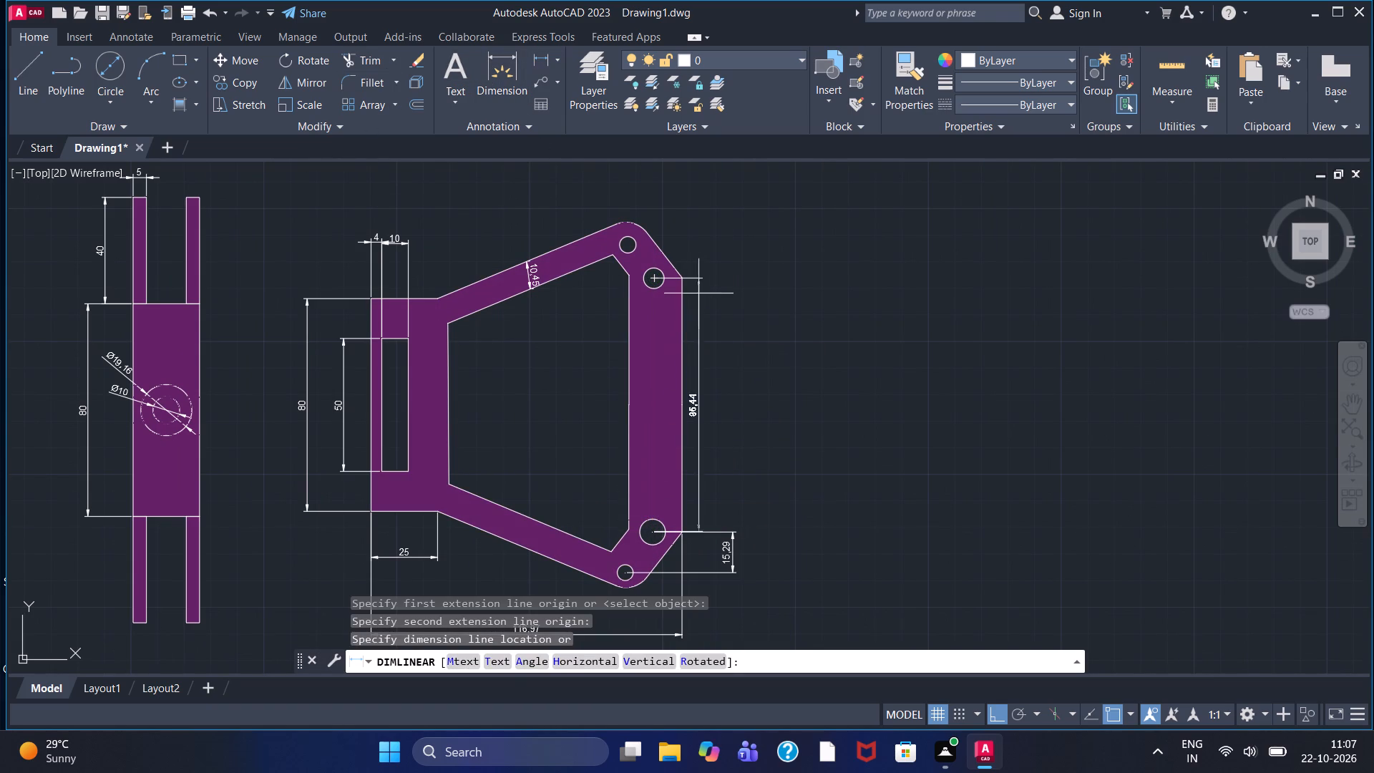
click(735, 331)
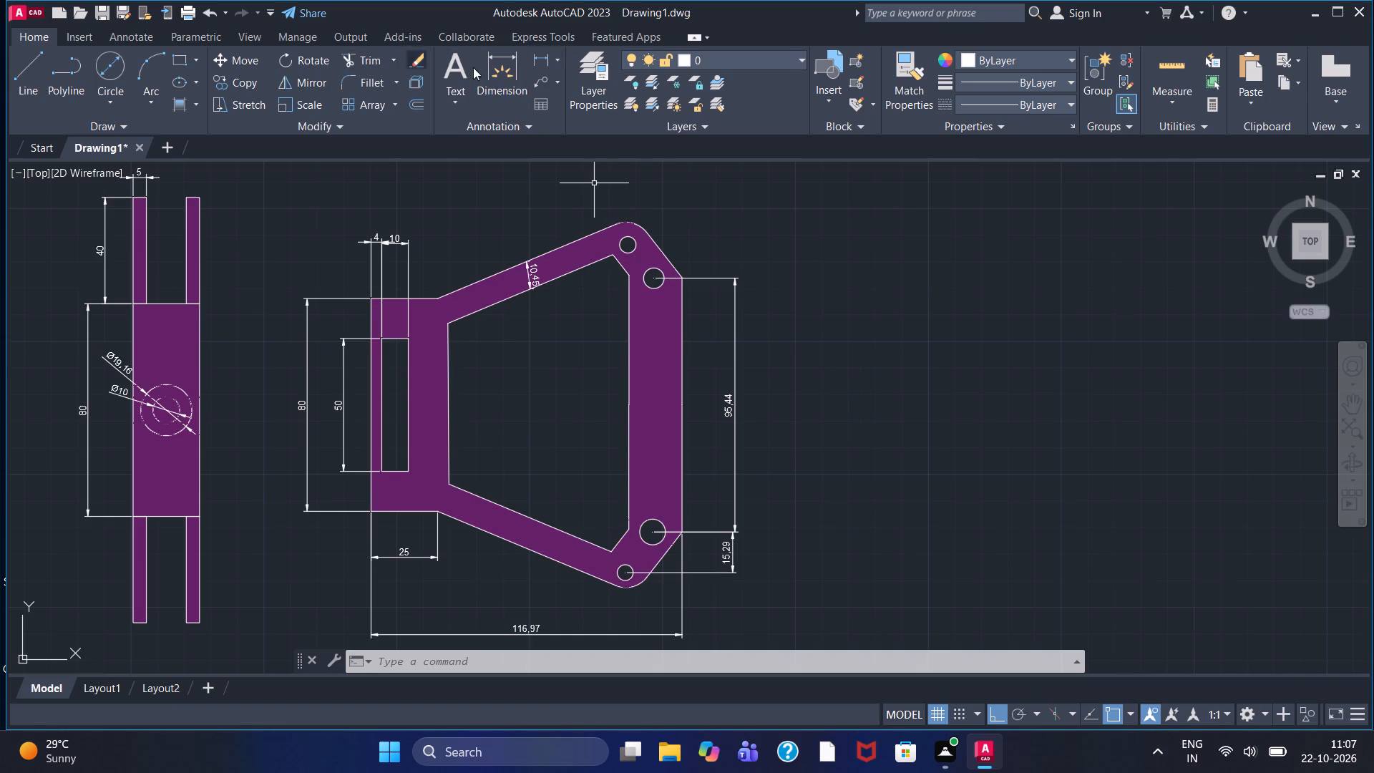
Add a horizontal linear dimension between the centres of the two upper corner circles, placed above the plate.
click(535, 57)
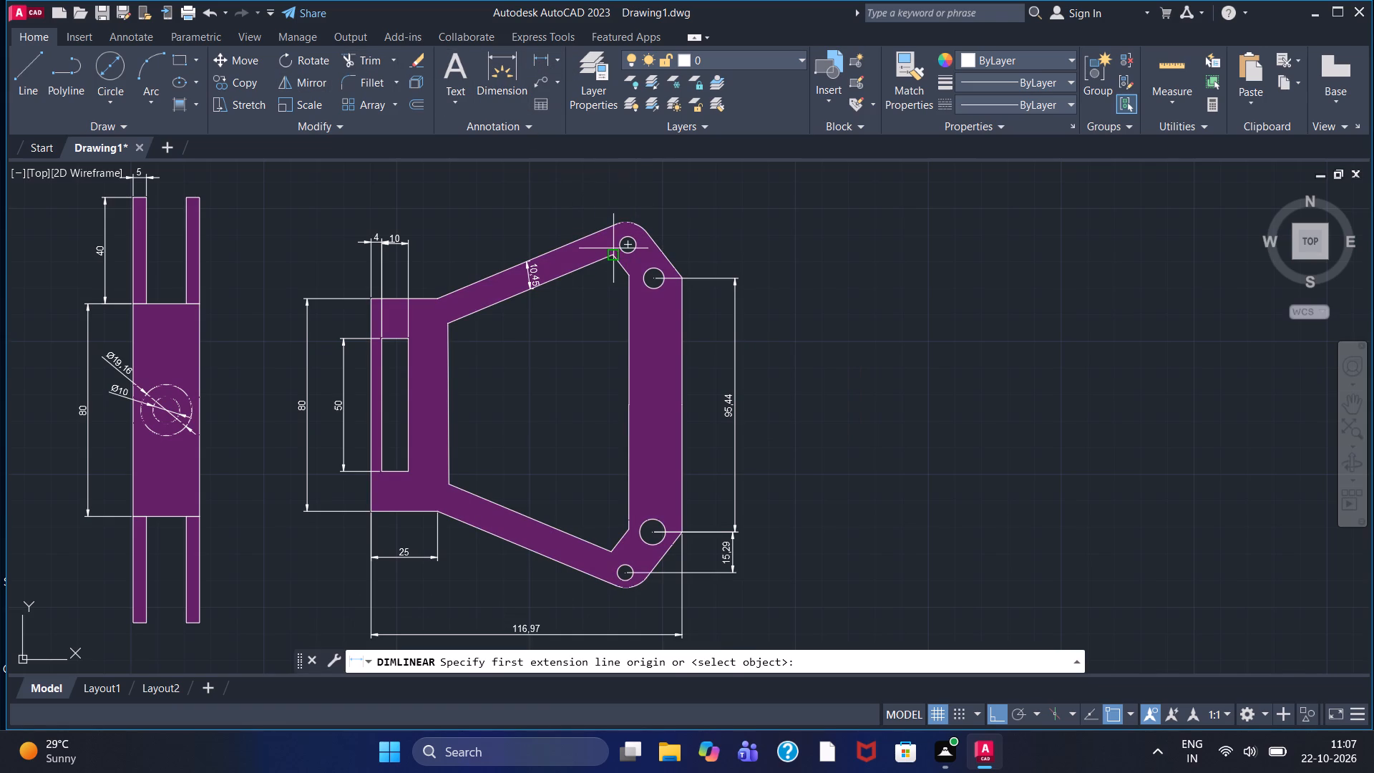
scroll(613, 248, up, 2)
click(641, 233)
drag(713, 321, 714, 300)
scroll(708, 185, up, 1)
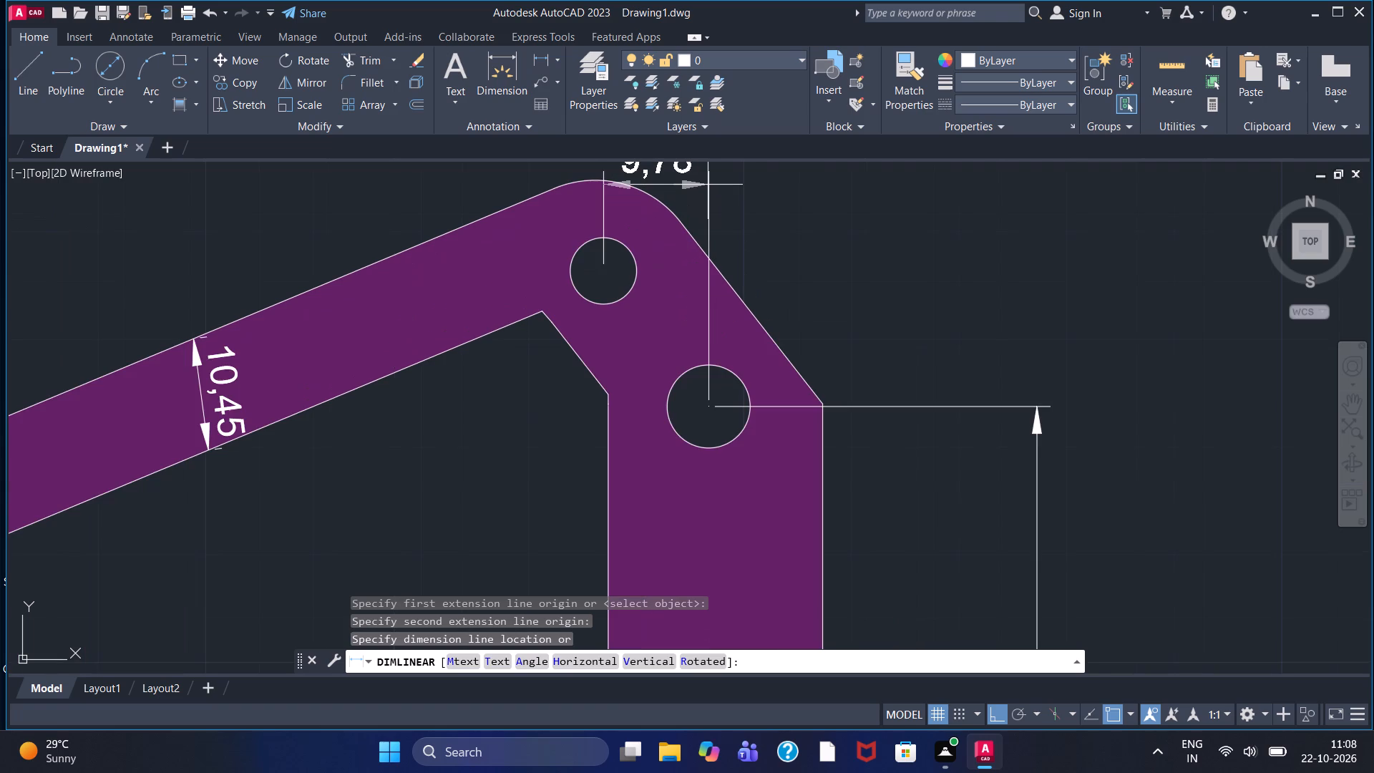
middle_drag(708, 185, 723, 344)
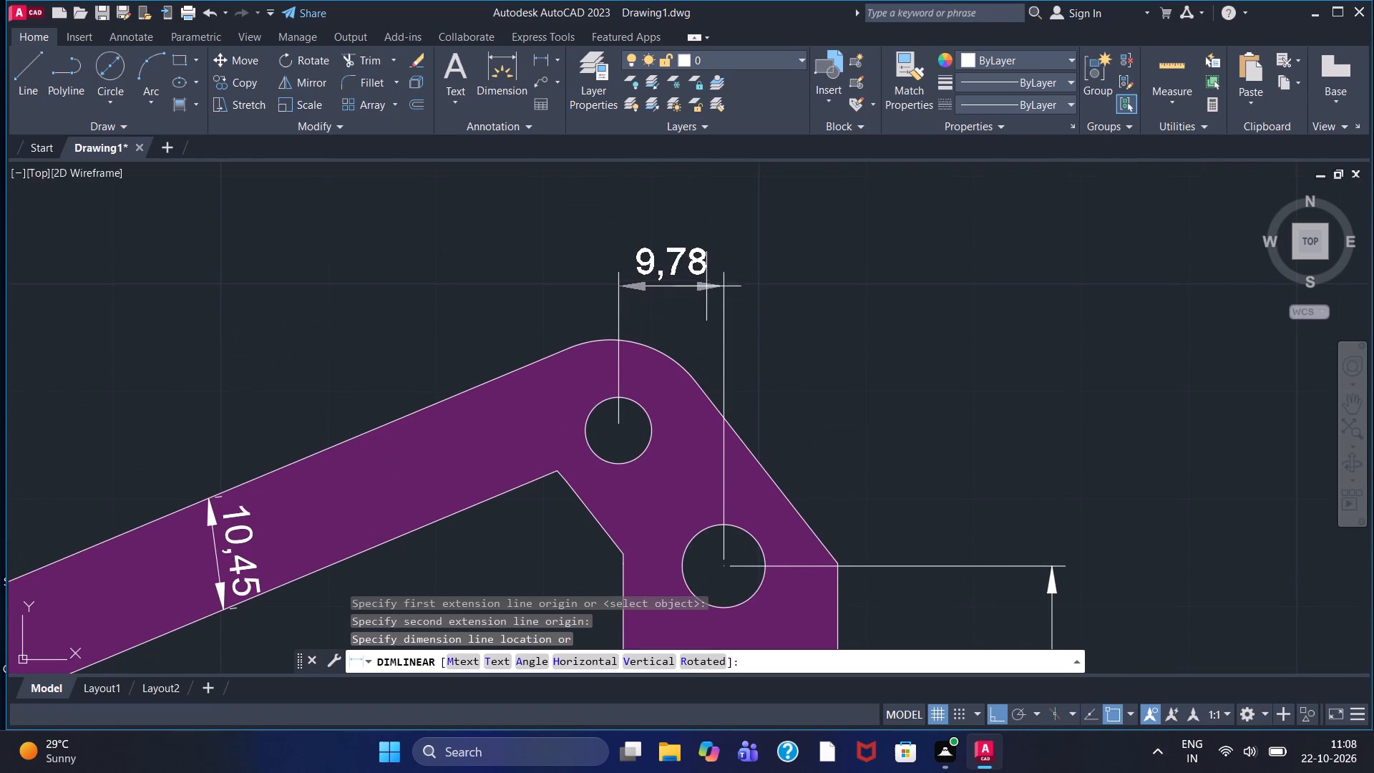
click(713, 256)
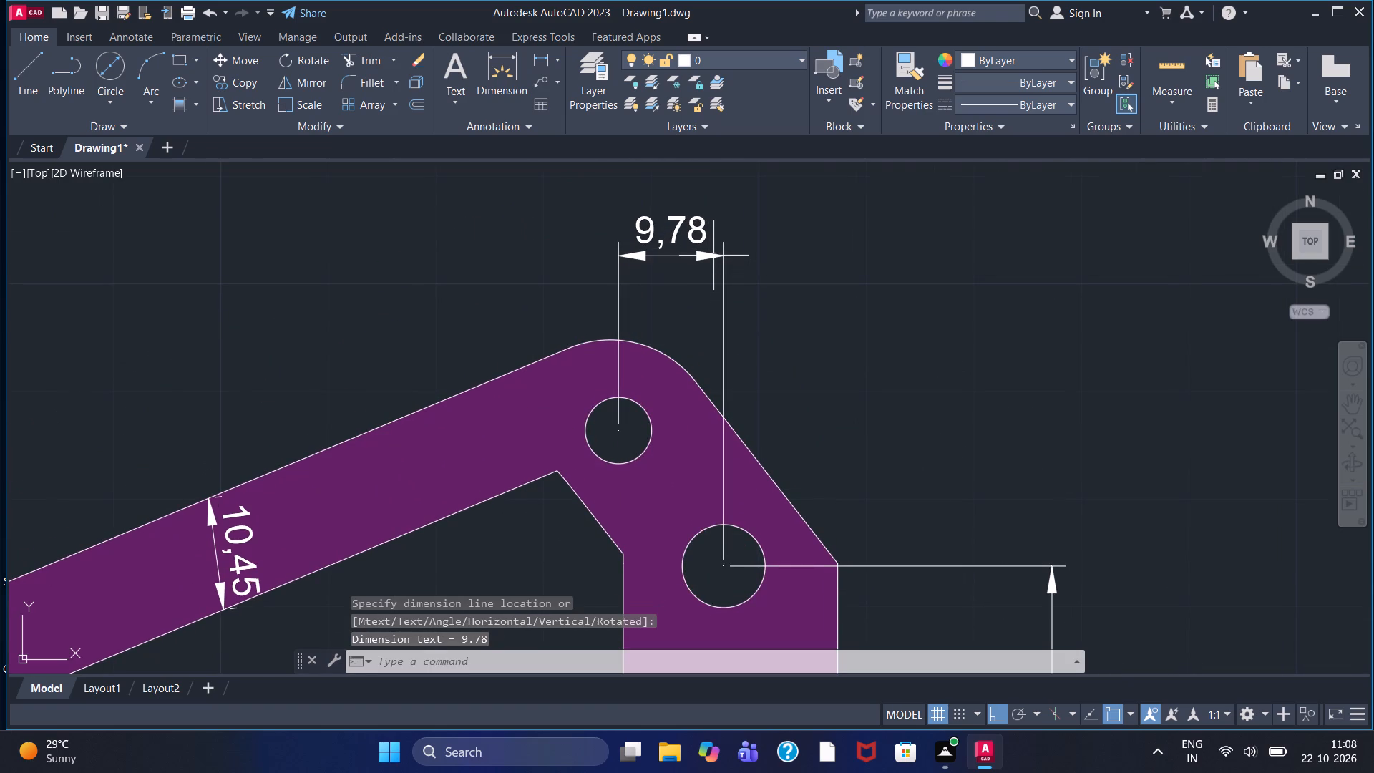
Add a diameter dimension to the larger upper corner circle, placed outside the plate beyond the sloped corner edge.
scroll(713, 256, down, 1)
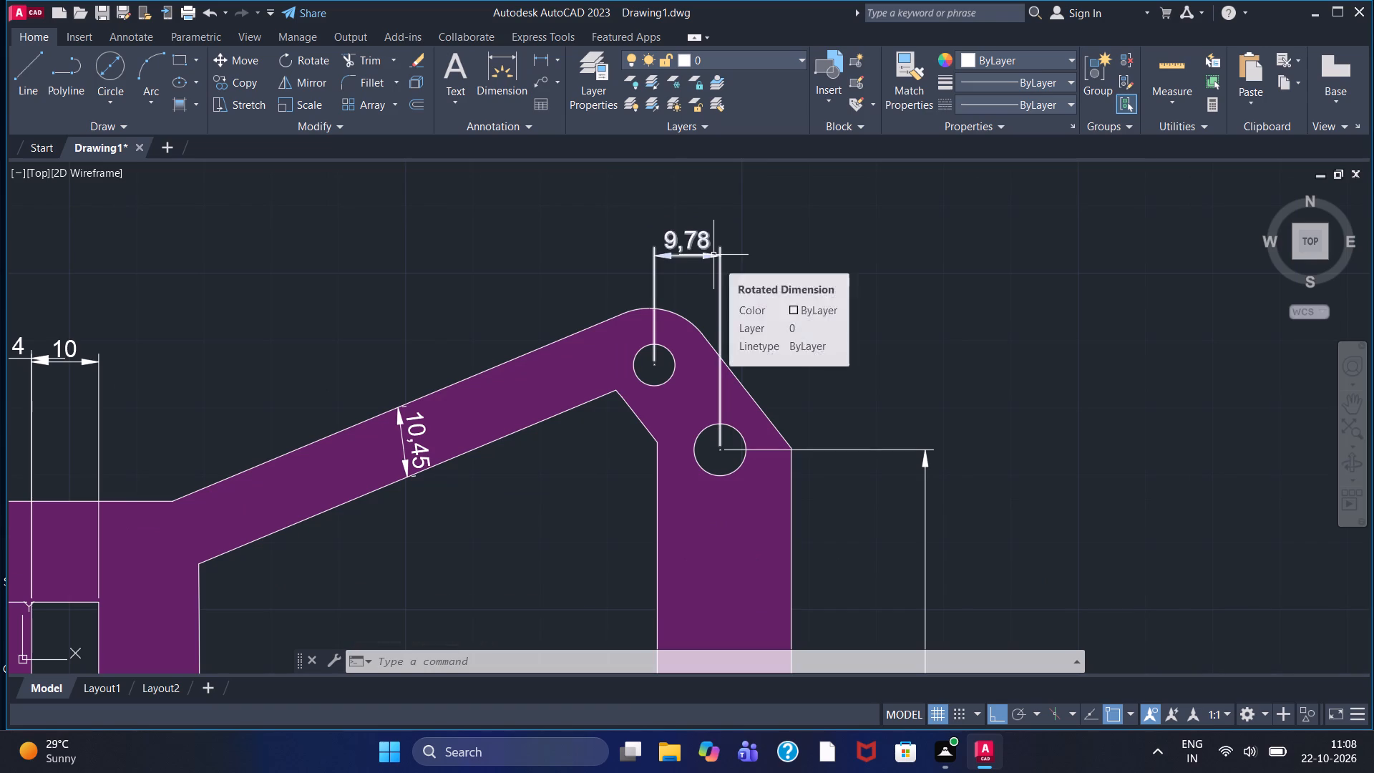
click(556, 66)
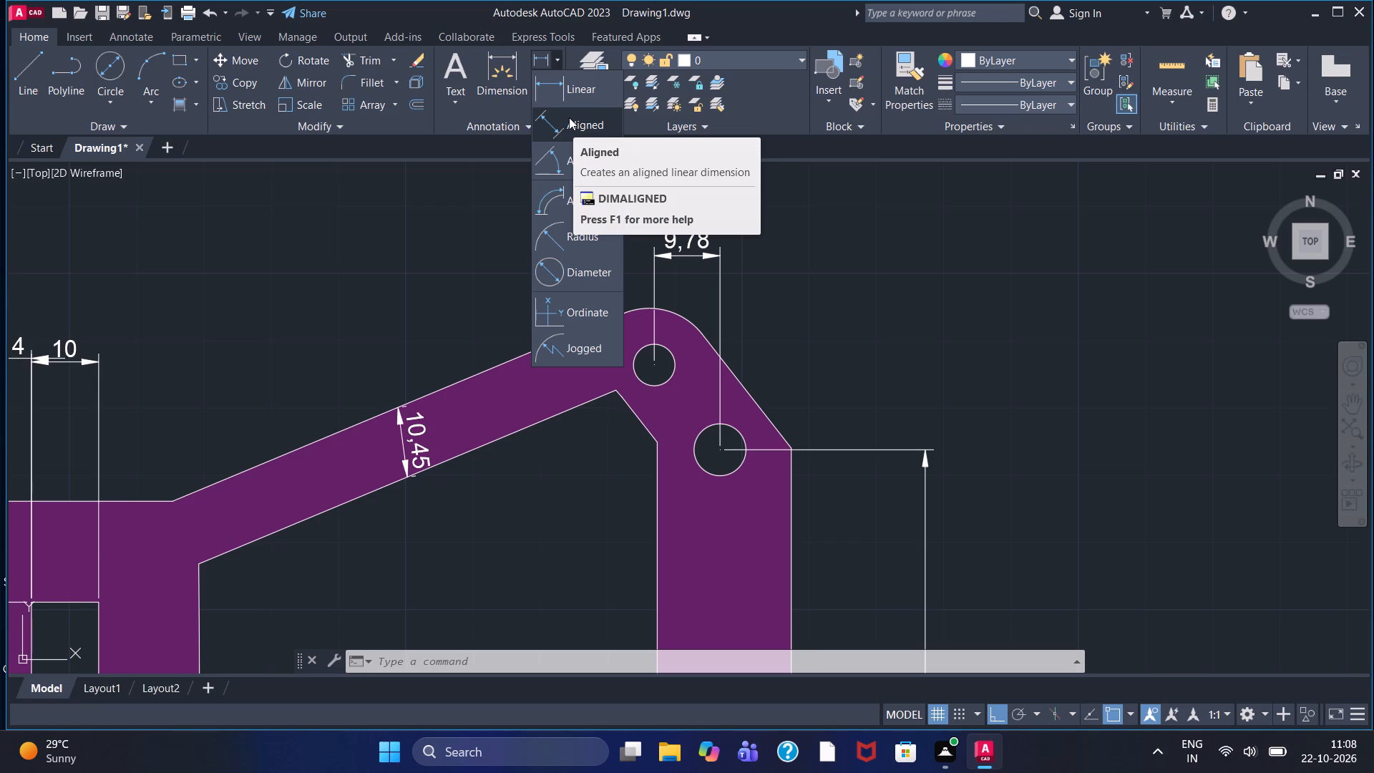
click(559, 281)
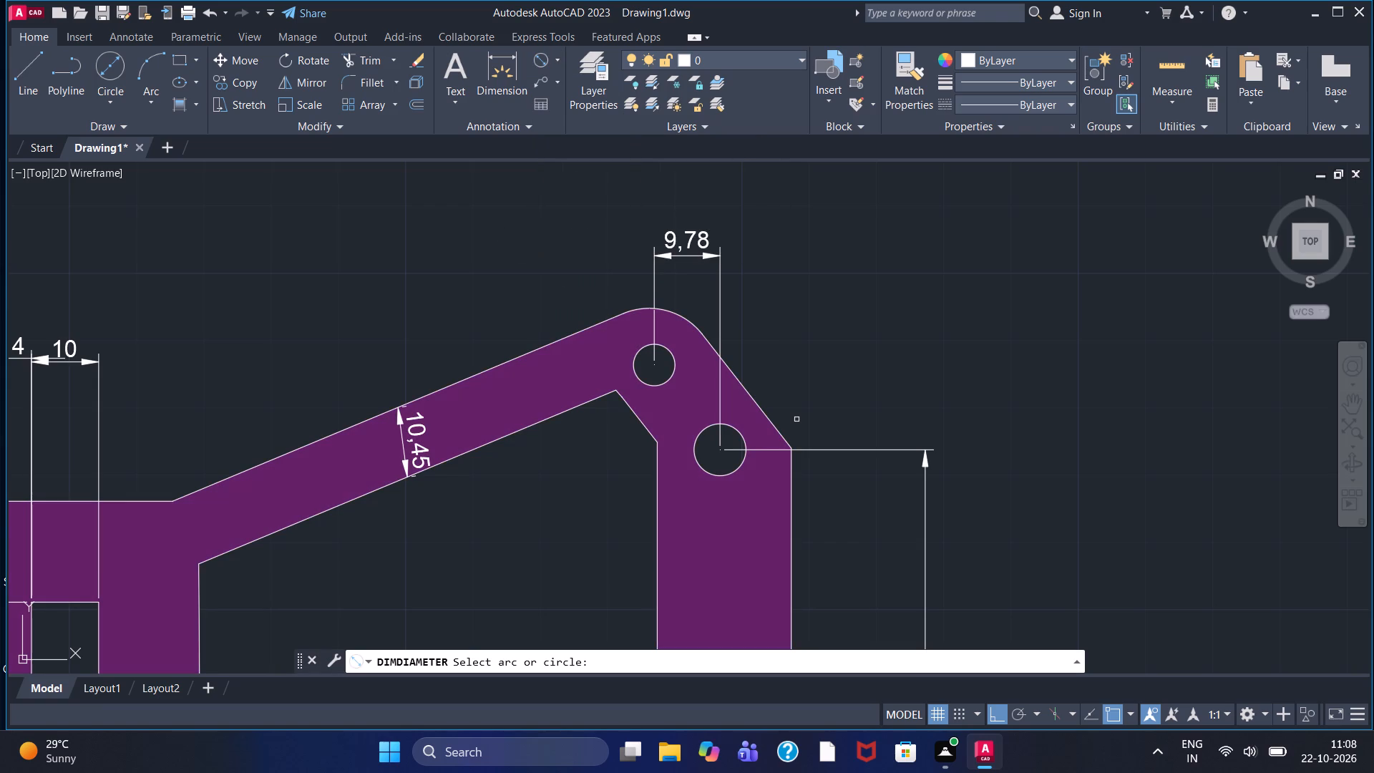
click(743, 438)
click(809, 369)
Add a diameter dimension to the smaller lower corner circle, placed outside the plate below the sloping arm.
scroll(807, 374, down, 1)
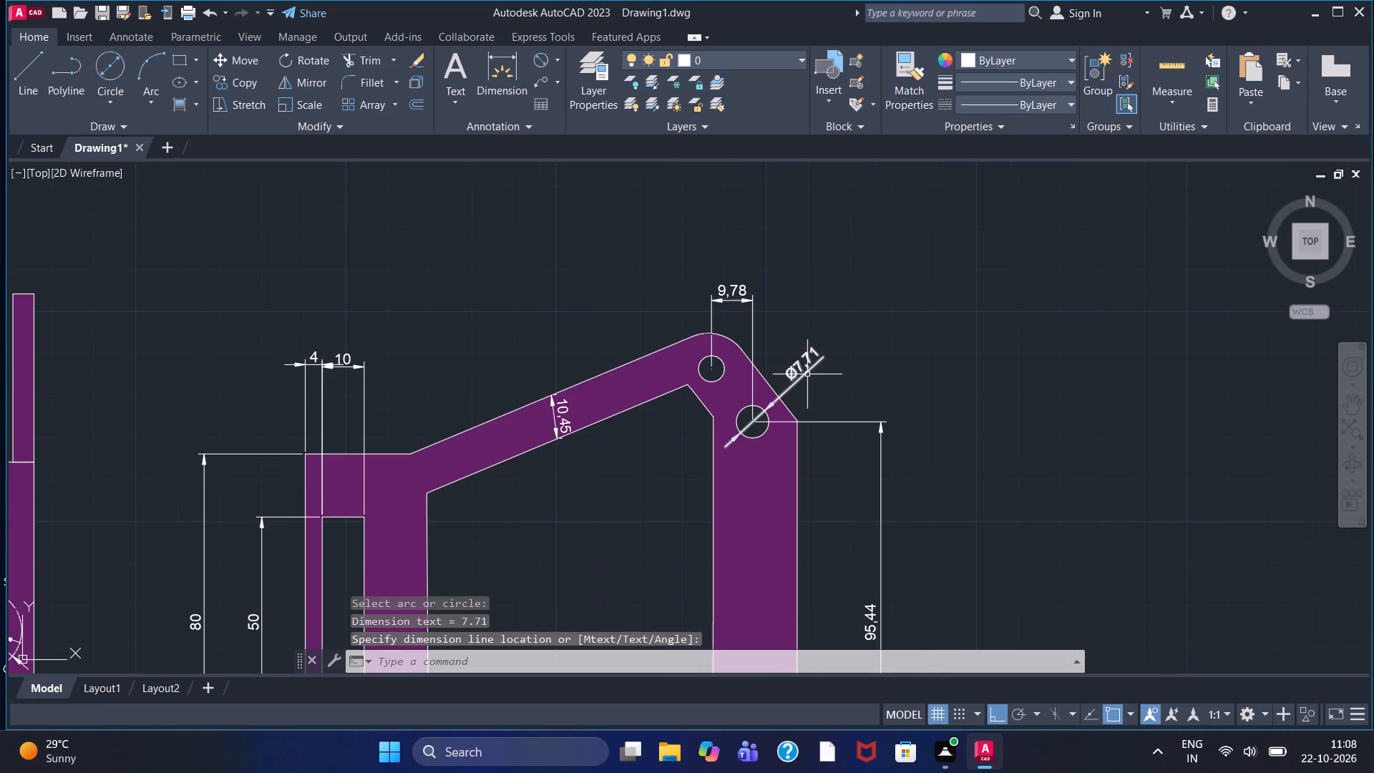
middle_drag(839, 474, 843, 238)
middle_drag(849, 498, 844, 346)
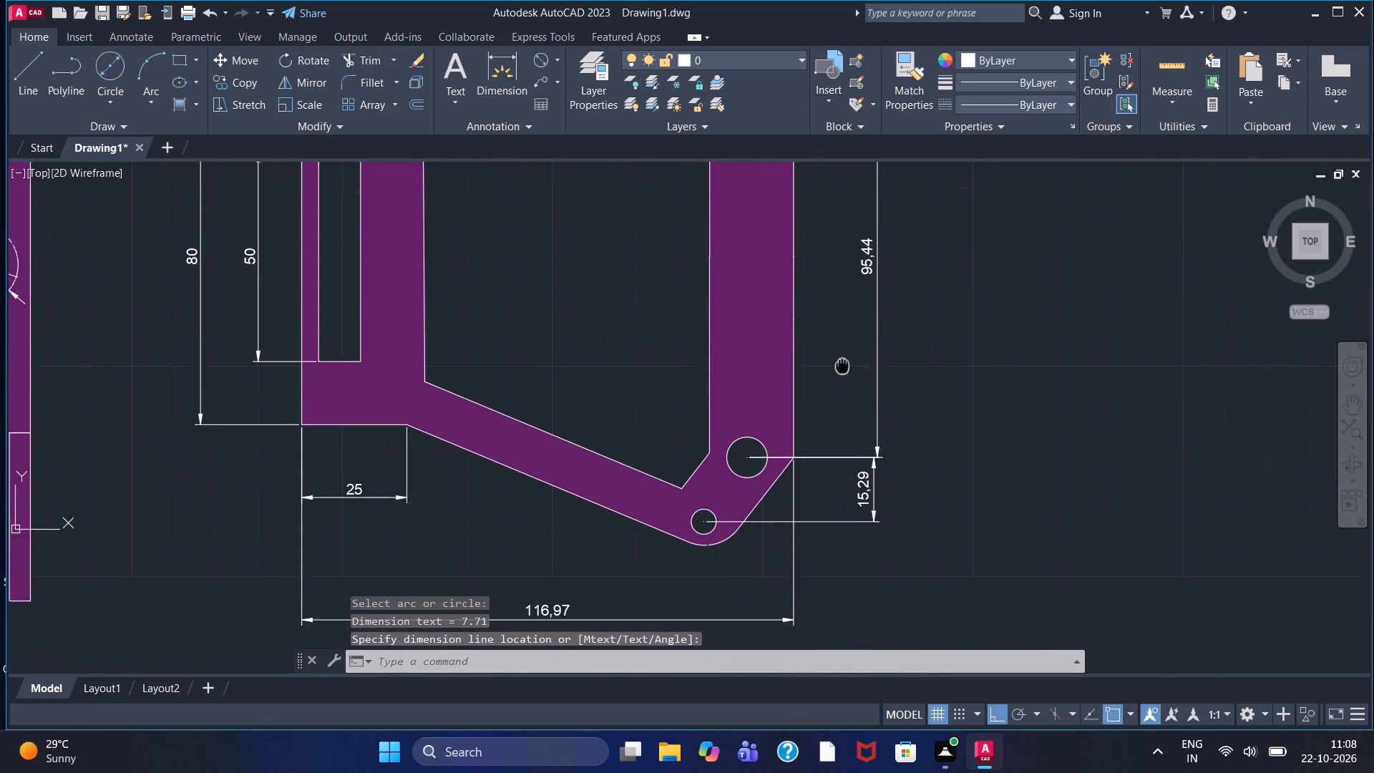
middle_drag(844, 346, 844, 342)
click(547, 52)
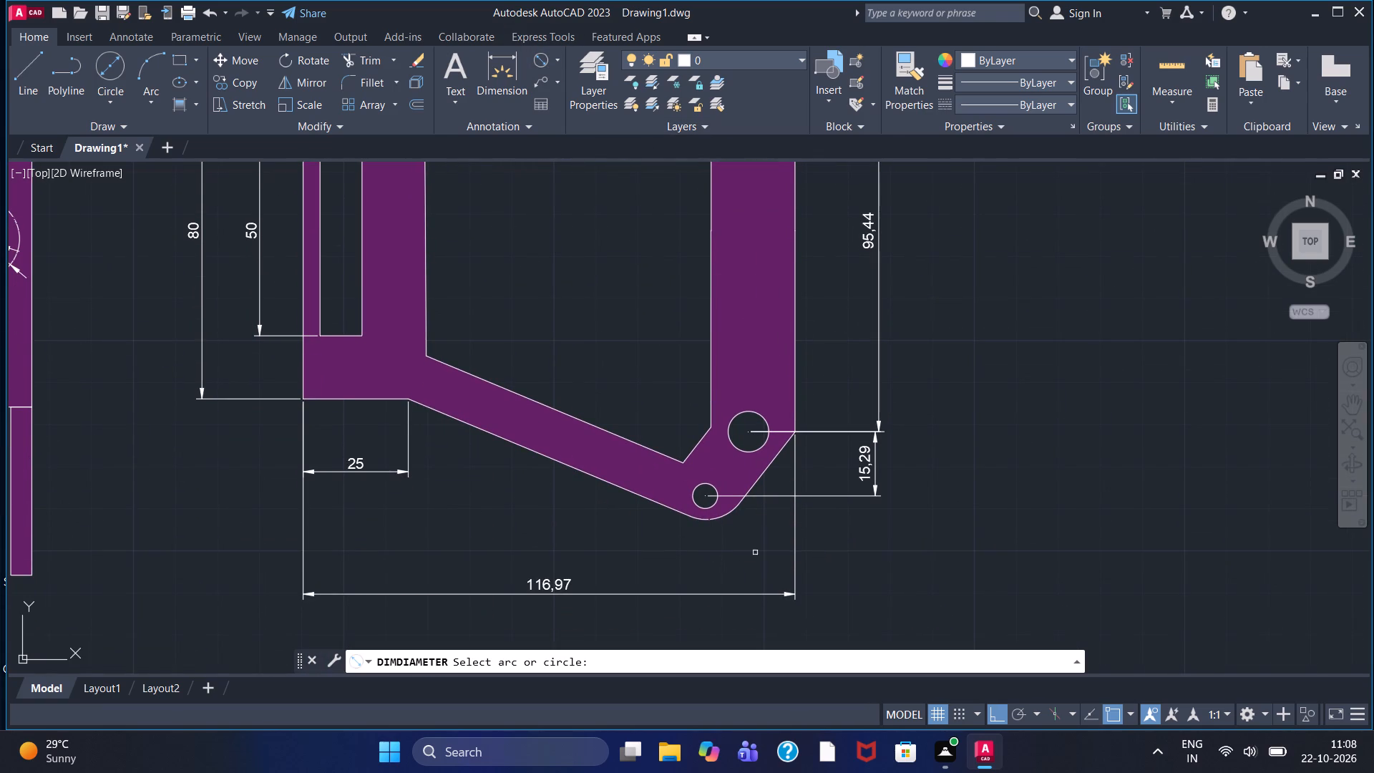
click(711, 505)
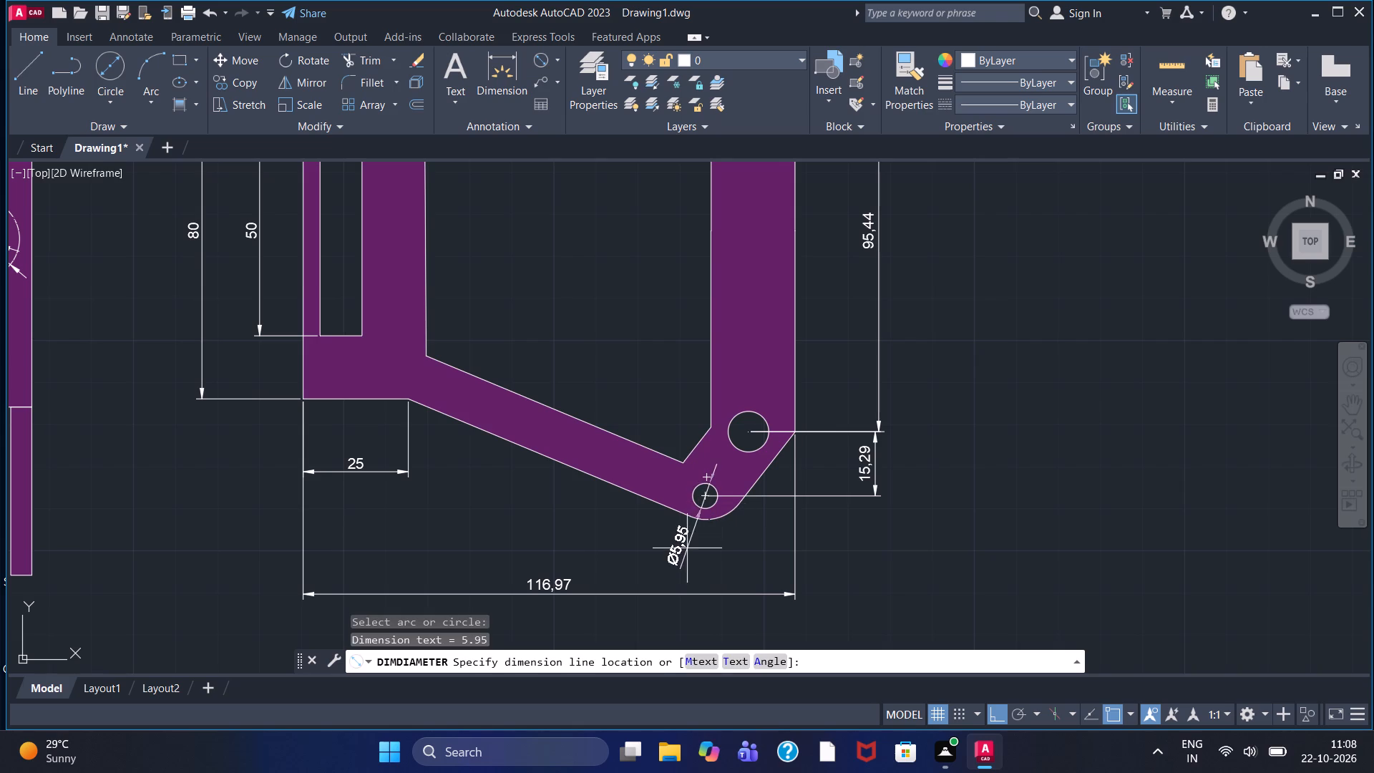
click(653, 546)
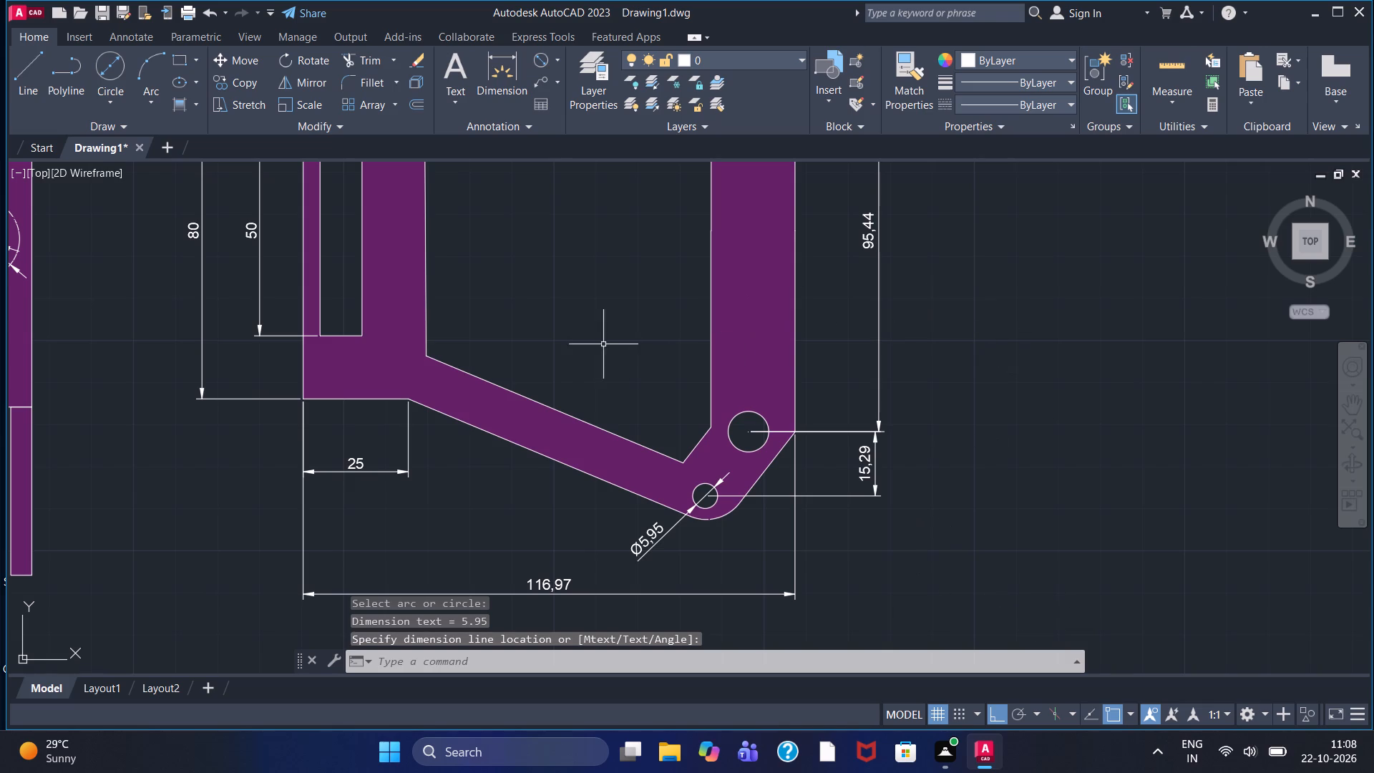
Add a horizontal linear dimension across the wide-end vertical bar, from its inner edge to its outer edge, placed inside the bar.
scroll(599, 339, up, 2)
scroll(599, 339, down, 3)
middle_drag(581, 340, 591, 575)
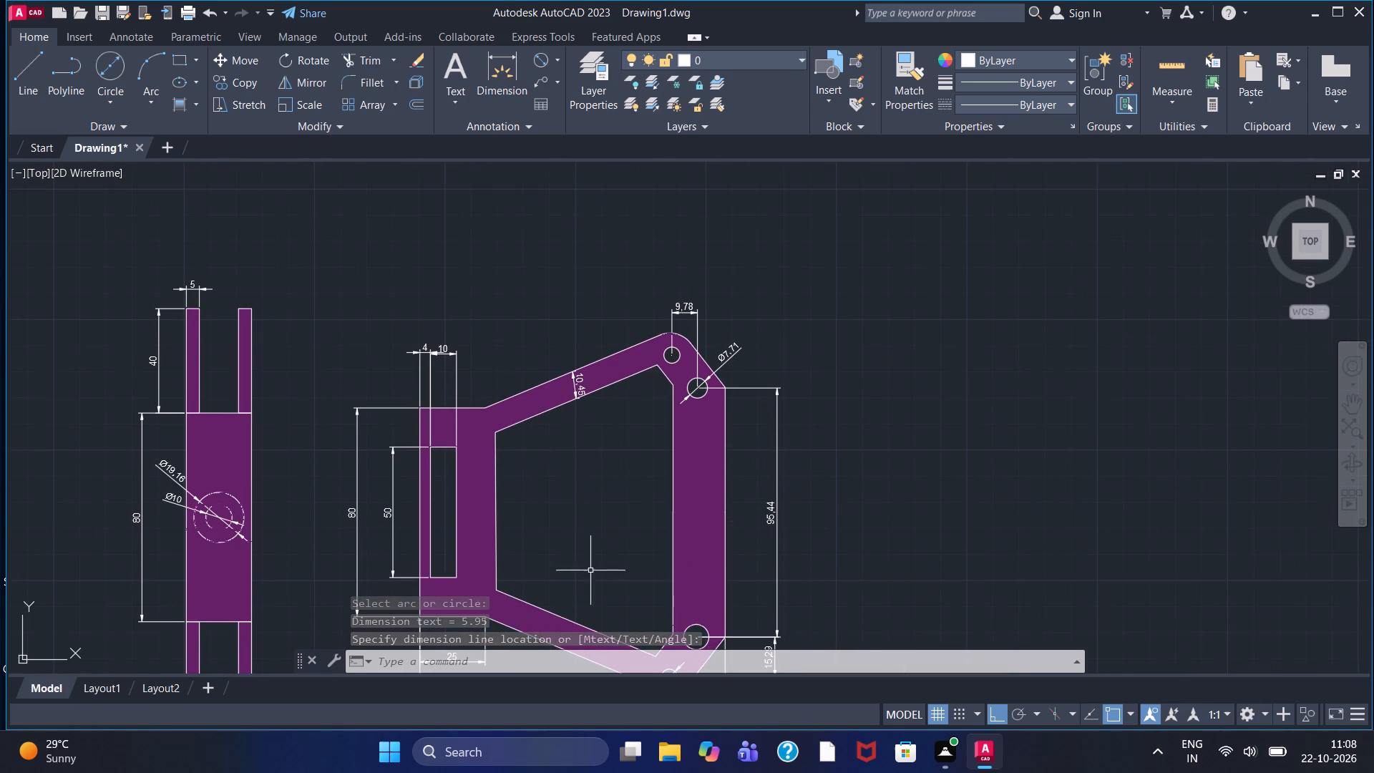
scroll(583, 412, up, 1)
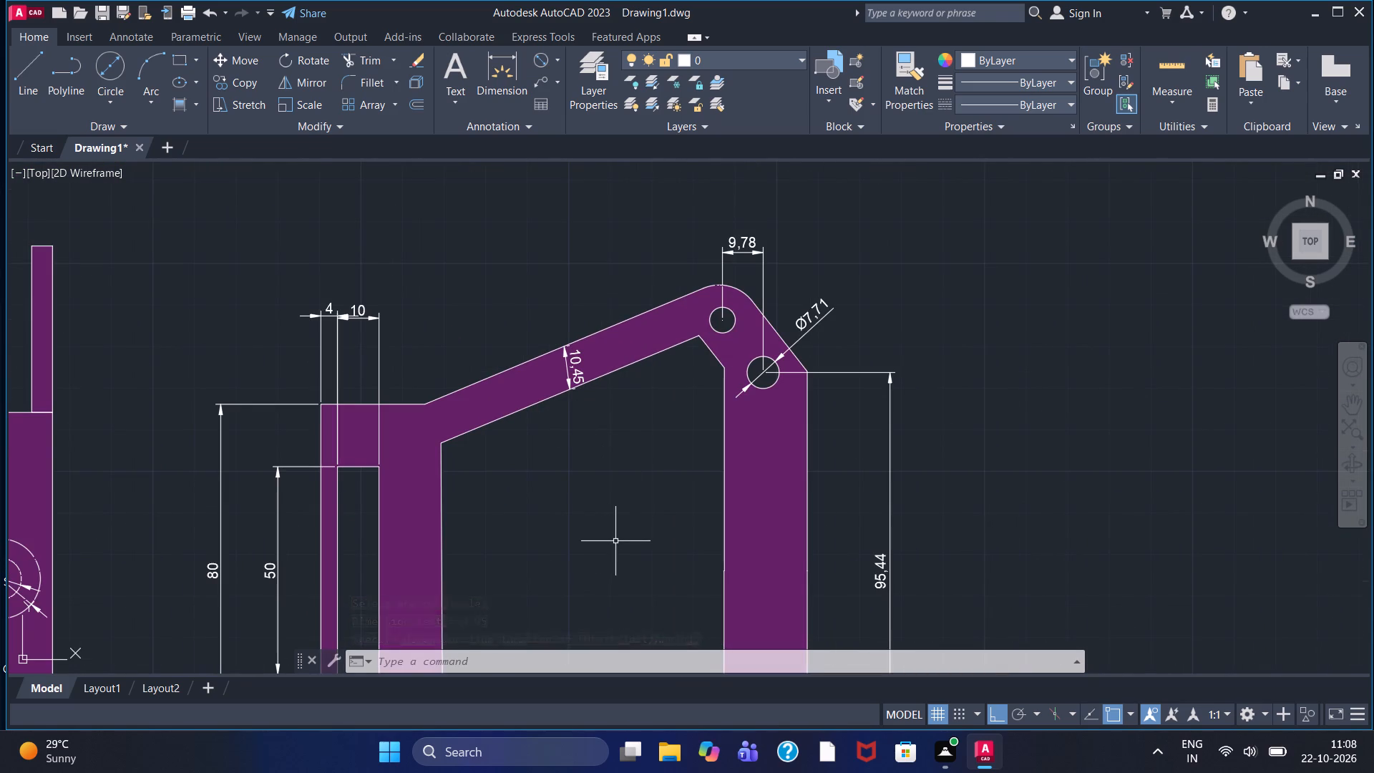
scroll(615, 541, up, 1)
scroll(618, 540, down, 1)
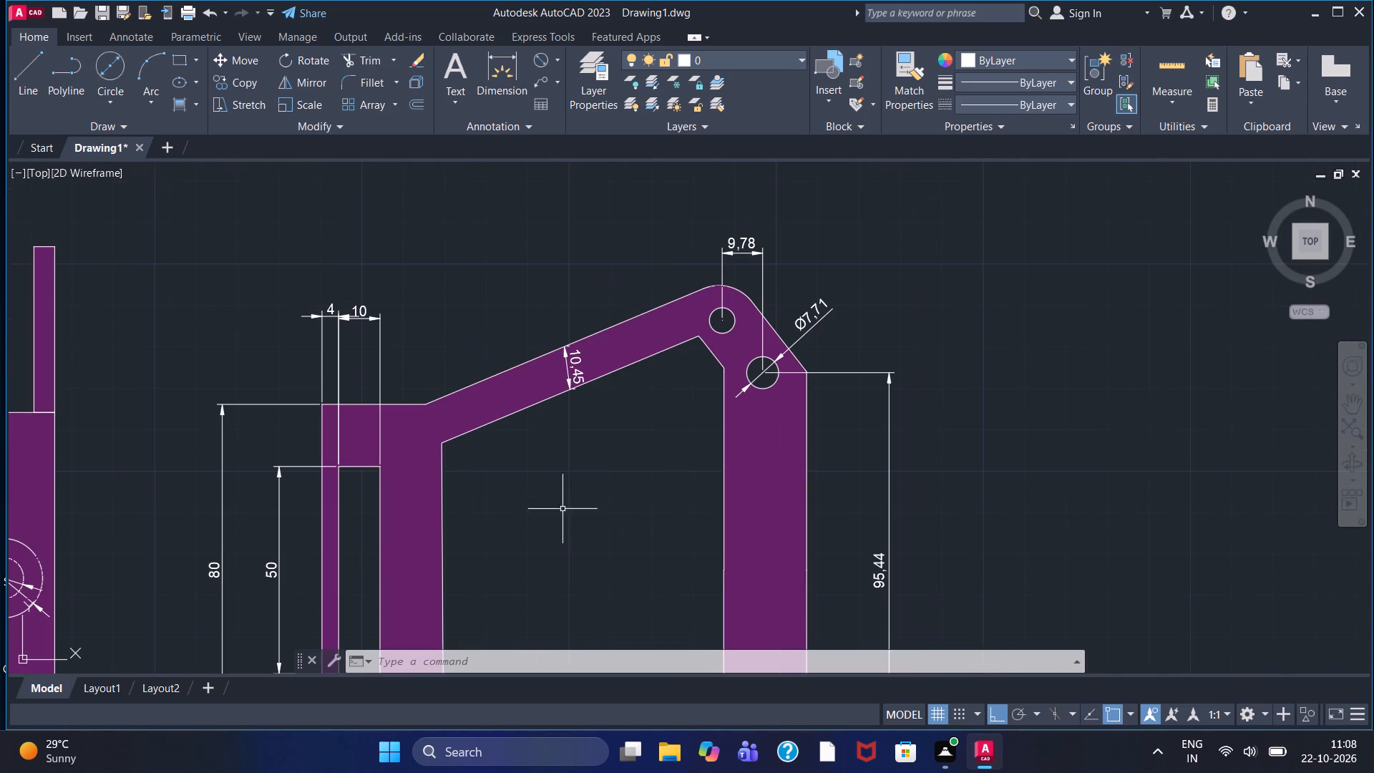
click(560, 67)
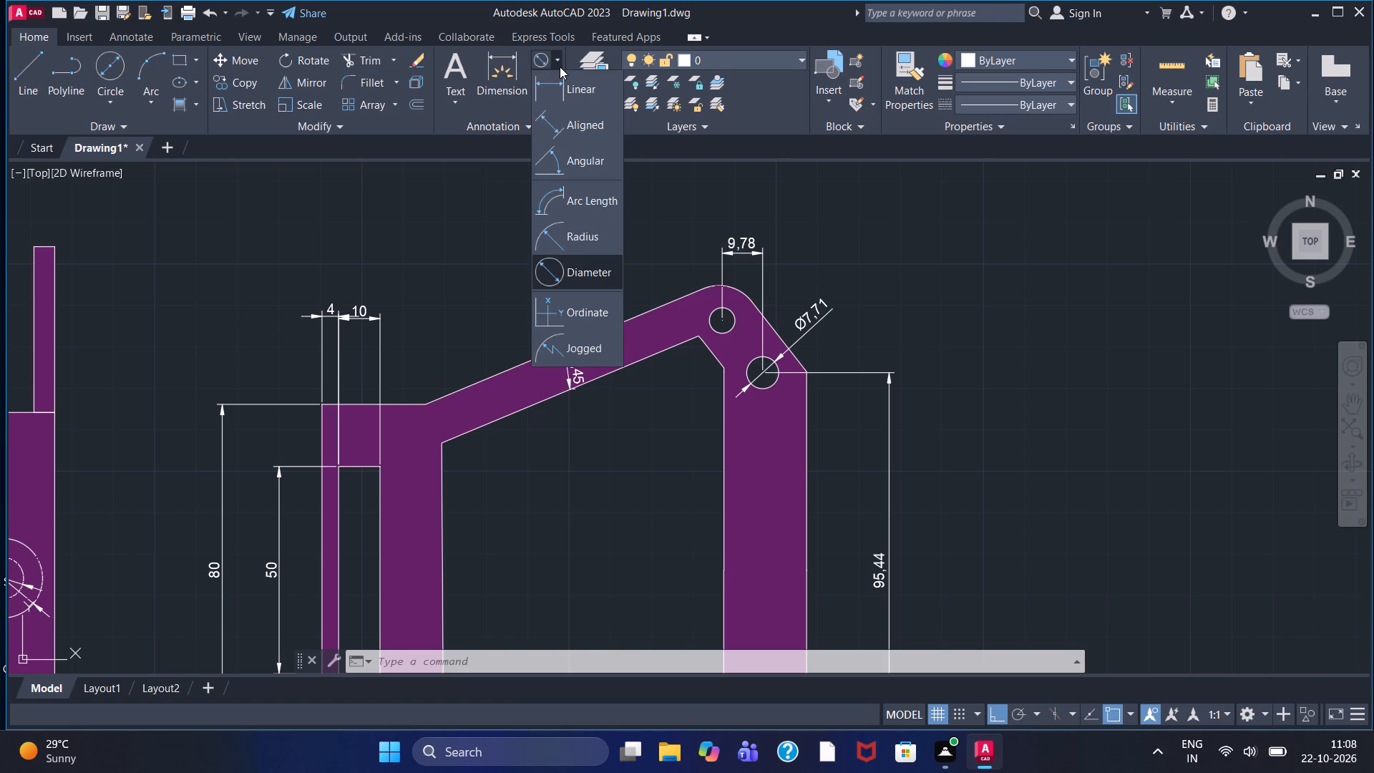
click(557, 89)
scroll(696, 576, down, 1)
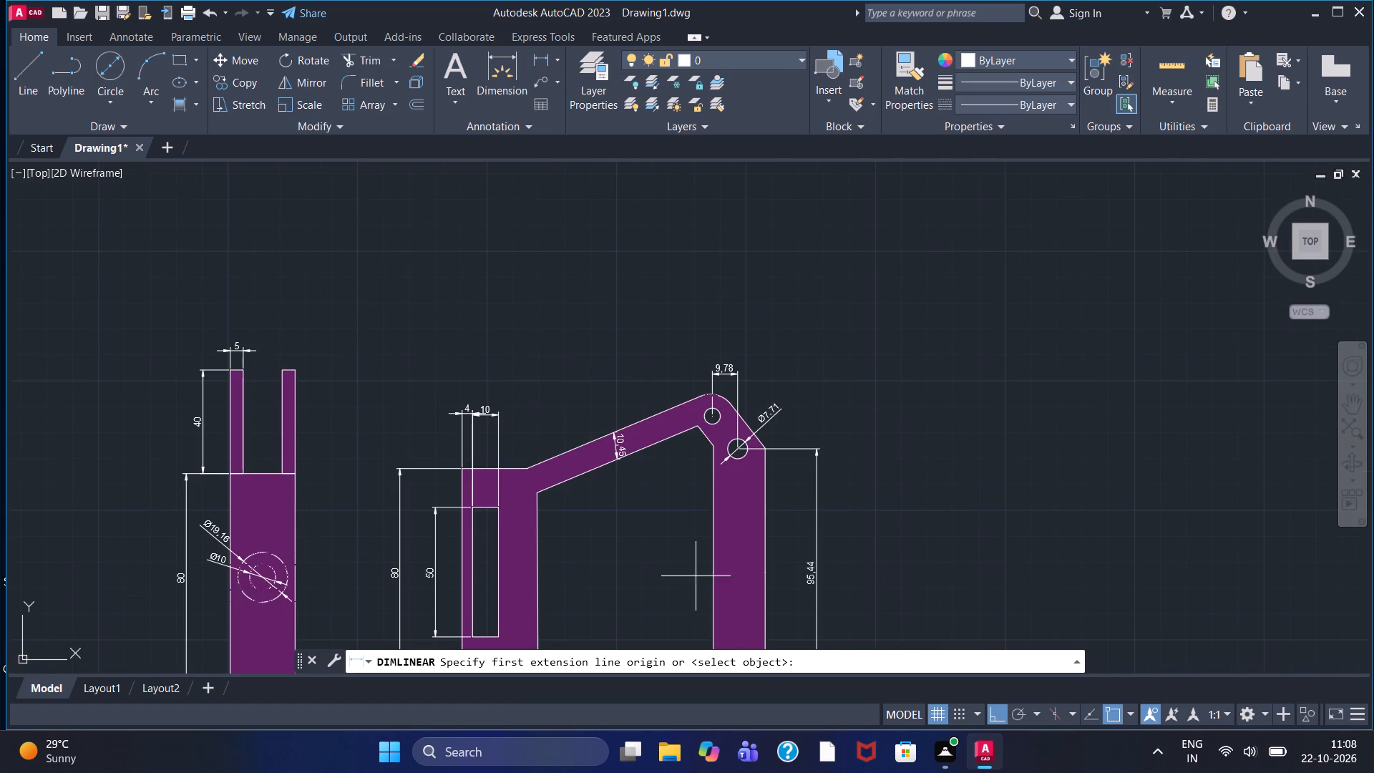
scroll(696, 576, down, 1)
middle_drag(696, 576, 713, 402)
scroll(713, 401, up, 2)
click(736, 399)
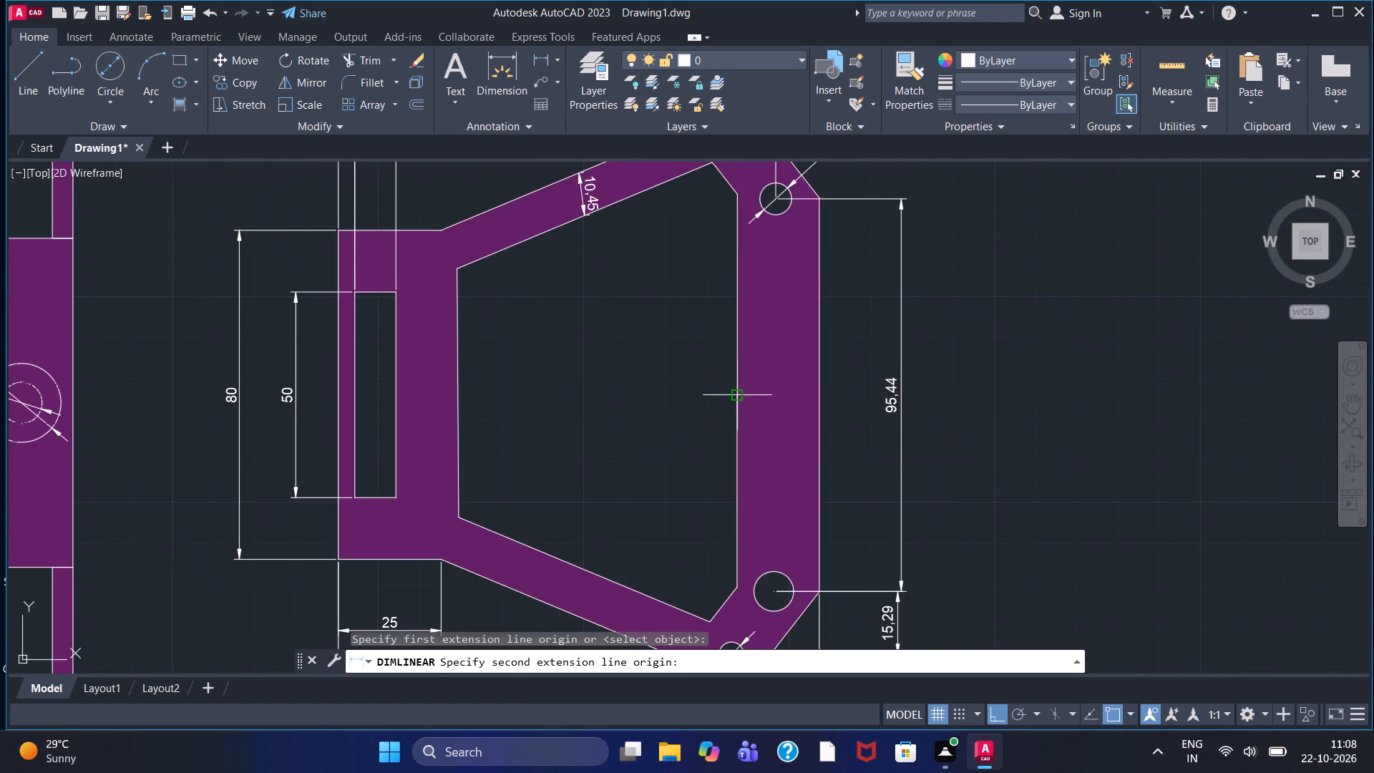
click(817, 399)
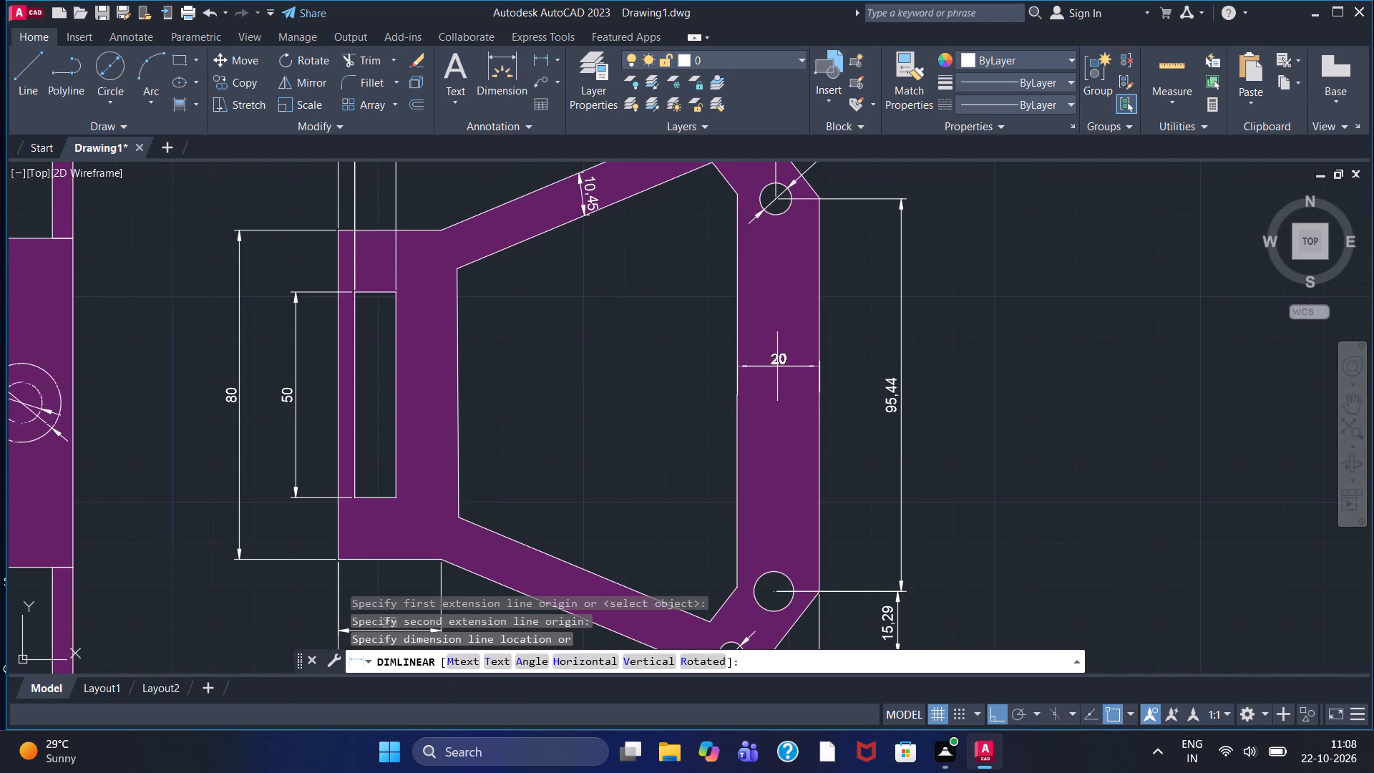
click(777, 366)
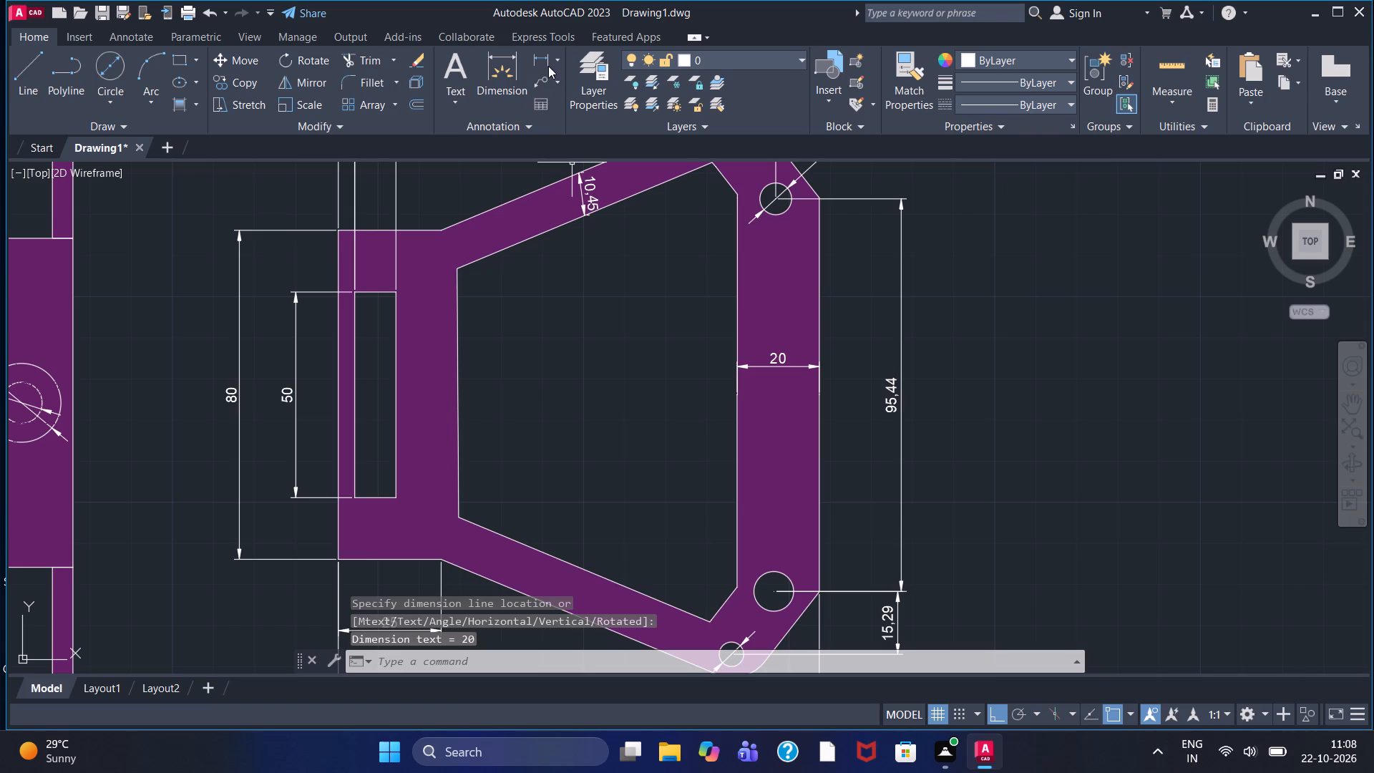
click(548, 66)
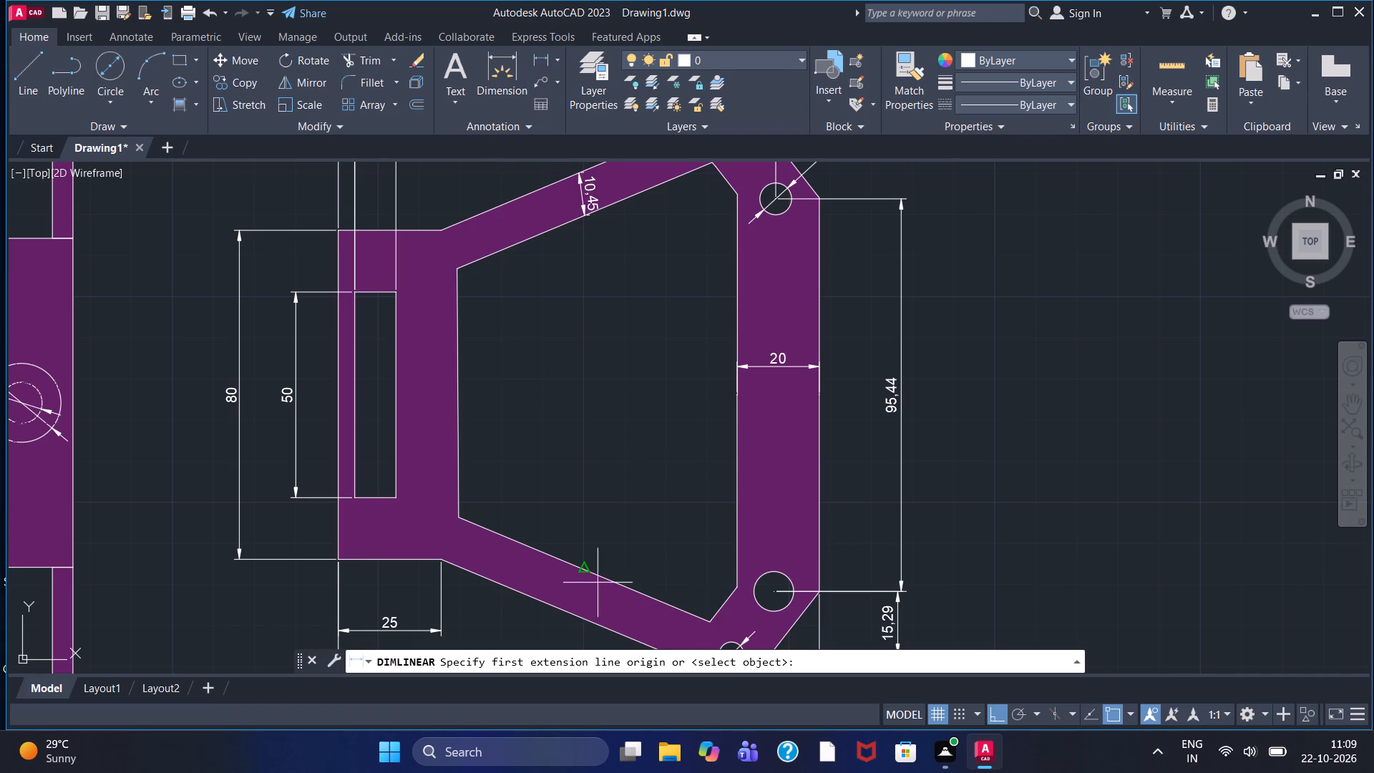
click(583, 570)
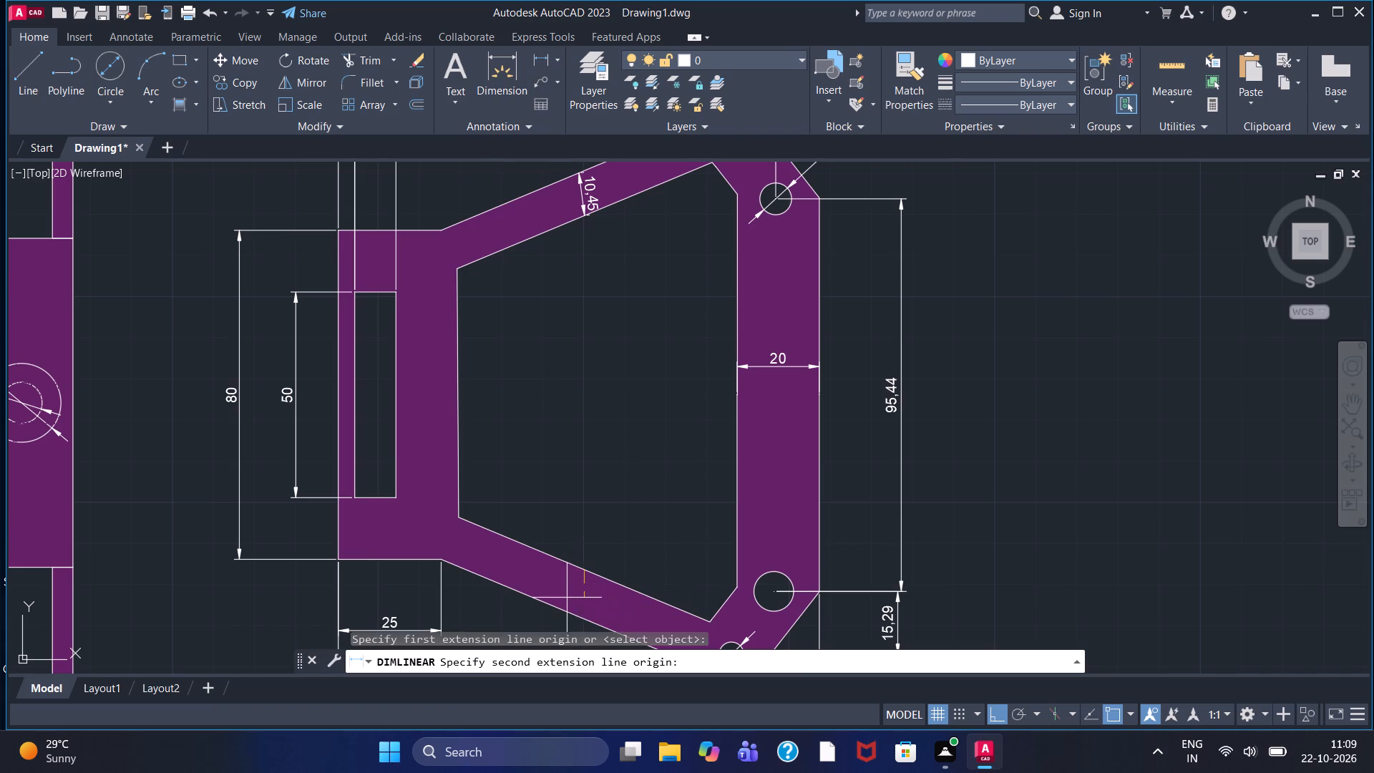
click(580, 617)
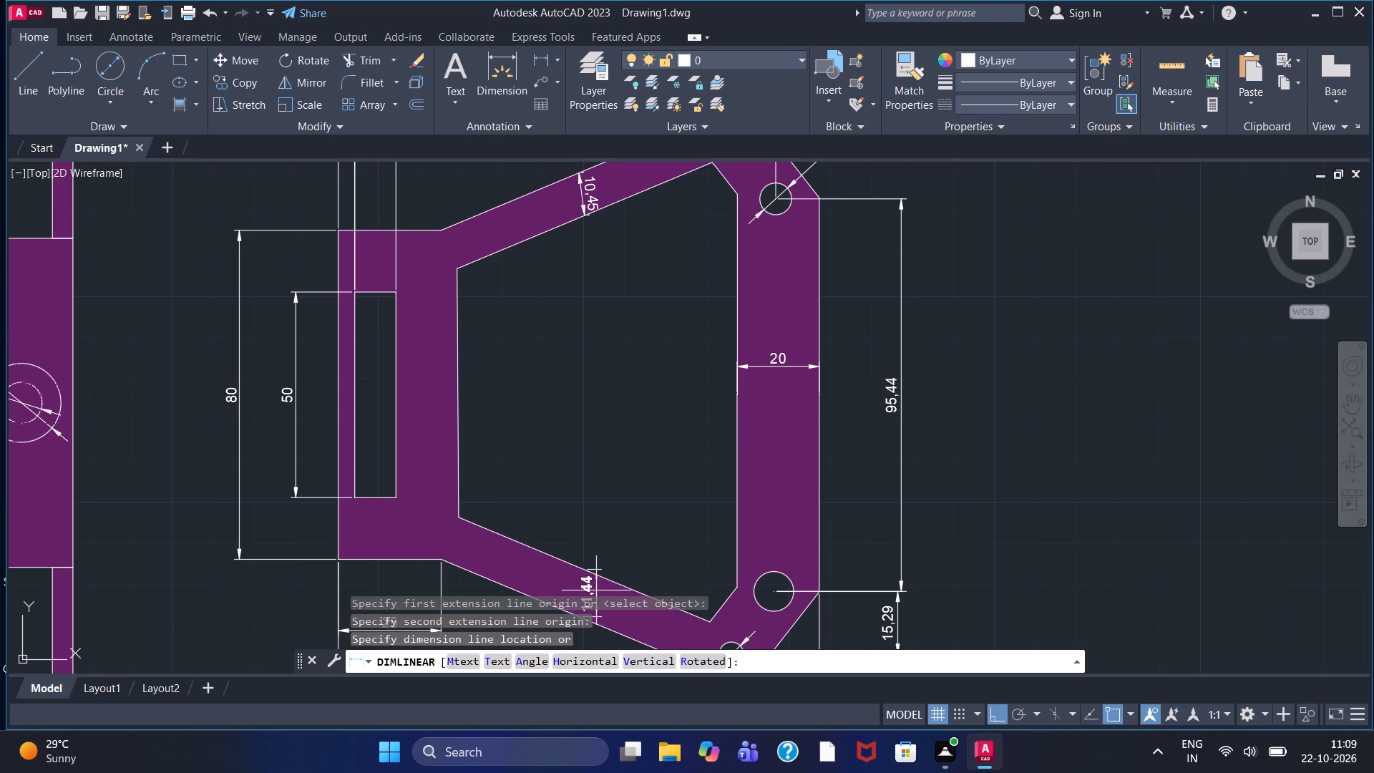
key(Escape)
Add an aligned dimension across the upper corner, from the short inner sloped edge to the outer sloped edge, placed between the two circles.
middle_drag(644, 298, 568, 546)
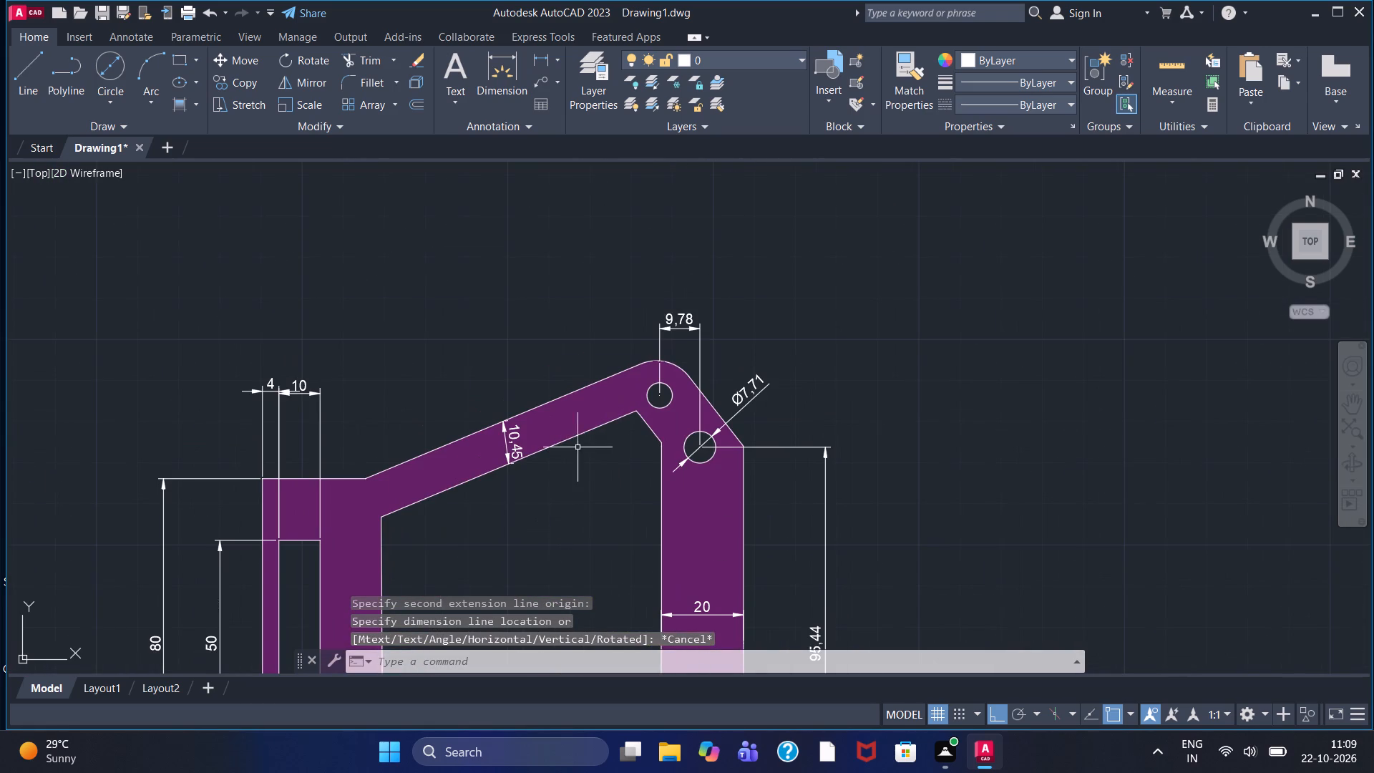
click(552, 54)
click(560, 64)
click(586, 120)
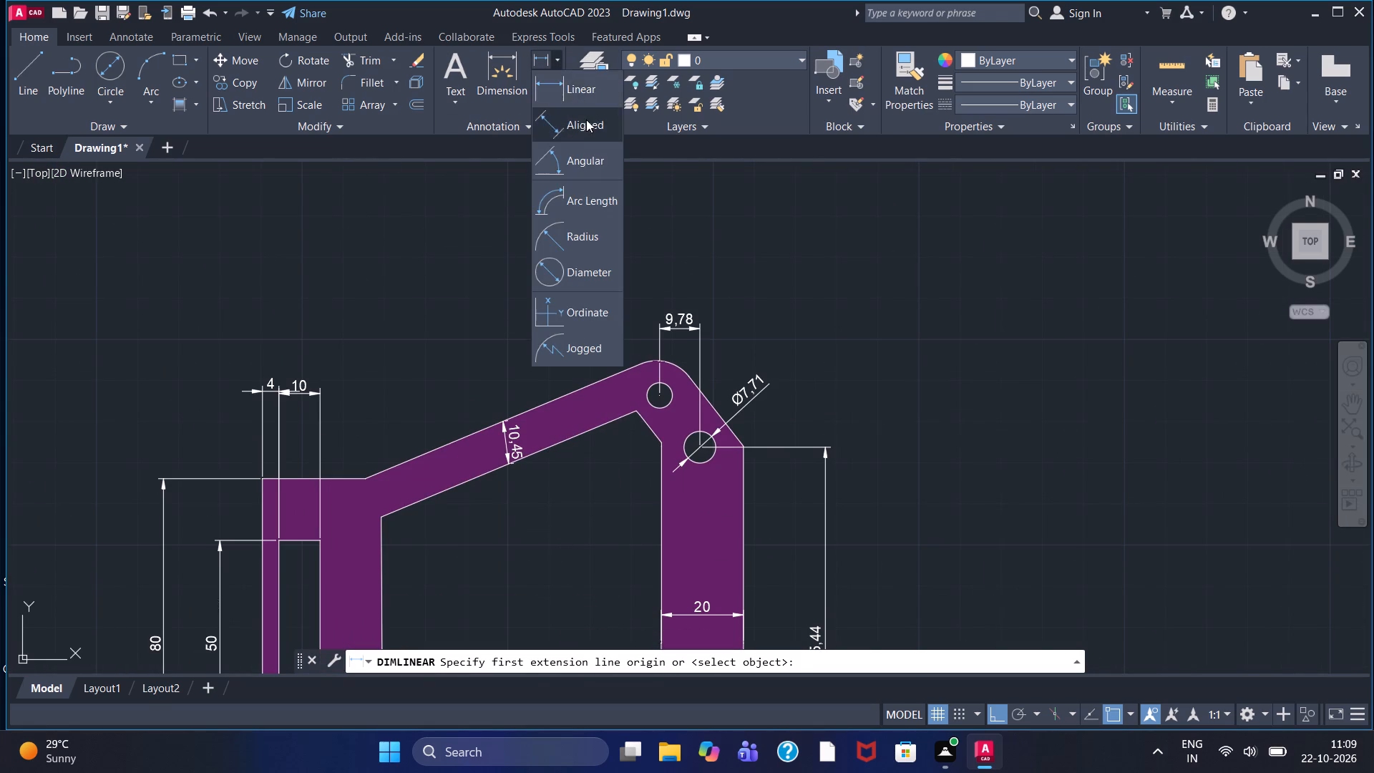
click(653, 432)
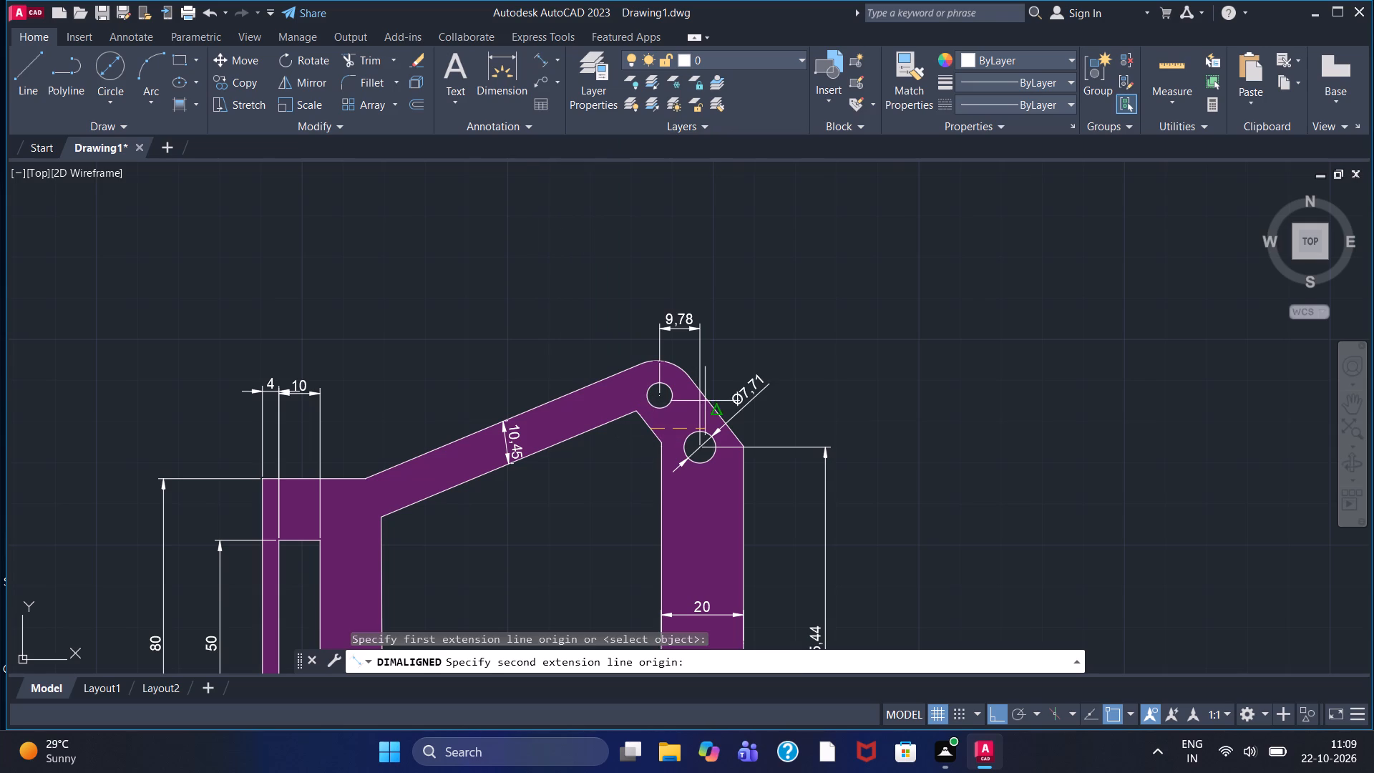
click(700, 386)
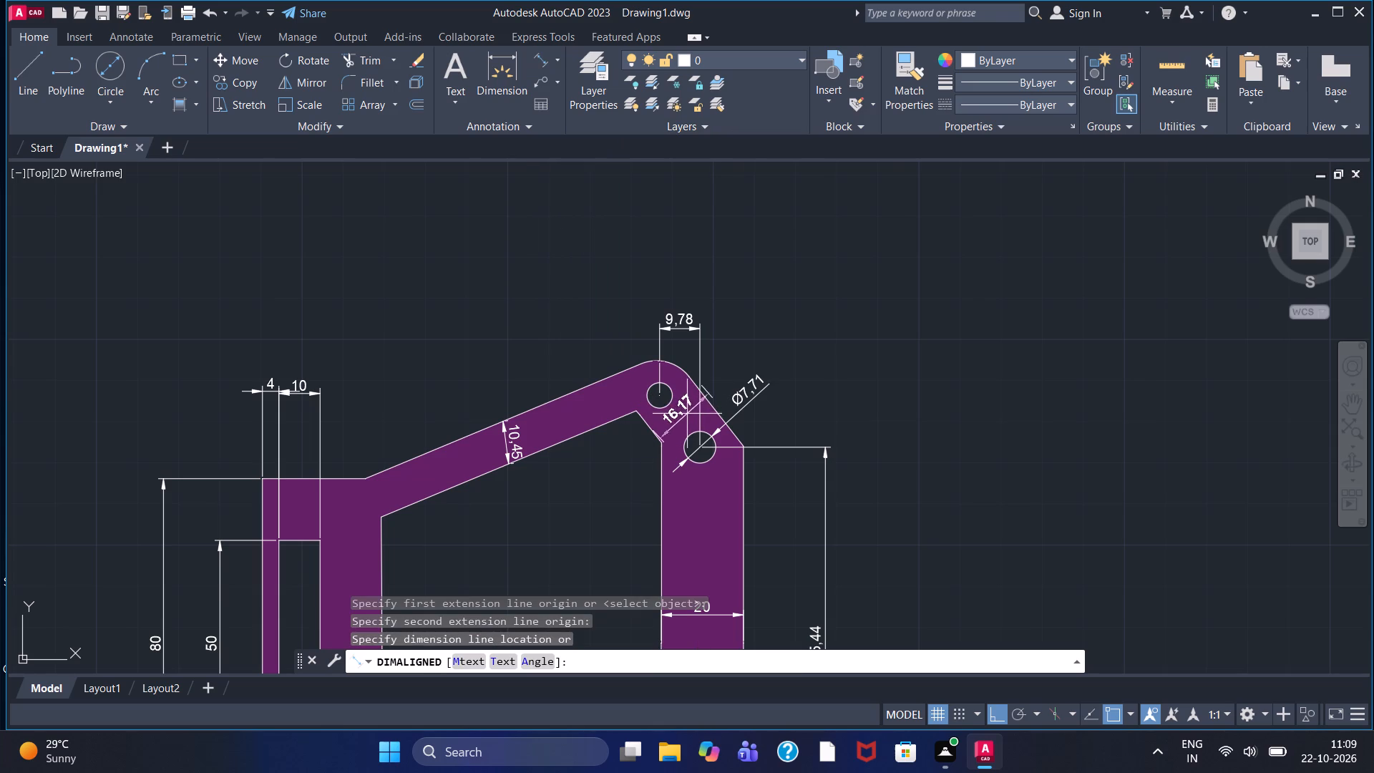
click(687, 416)
Examine both dimensioned figures as a whole and up close.
scroll(694, 439, down, 1)
middle_drag(857, 486, 789, 306)
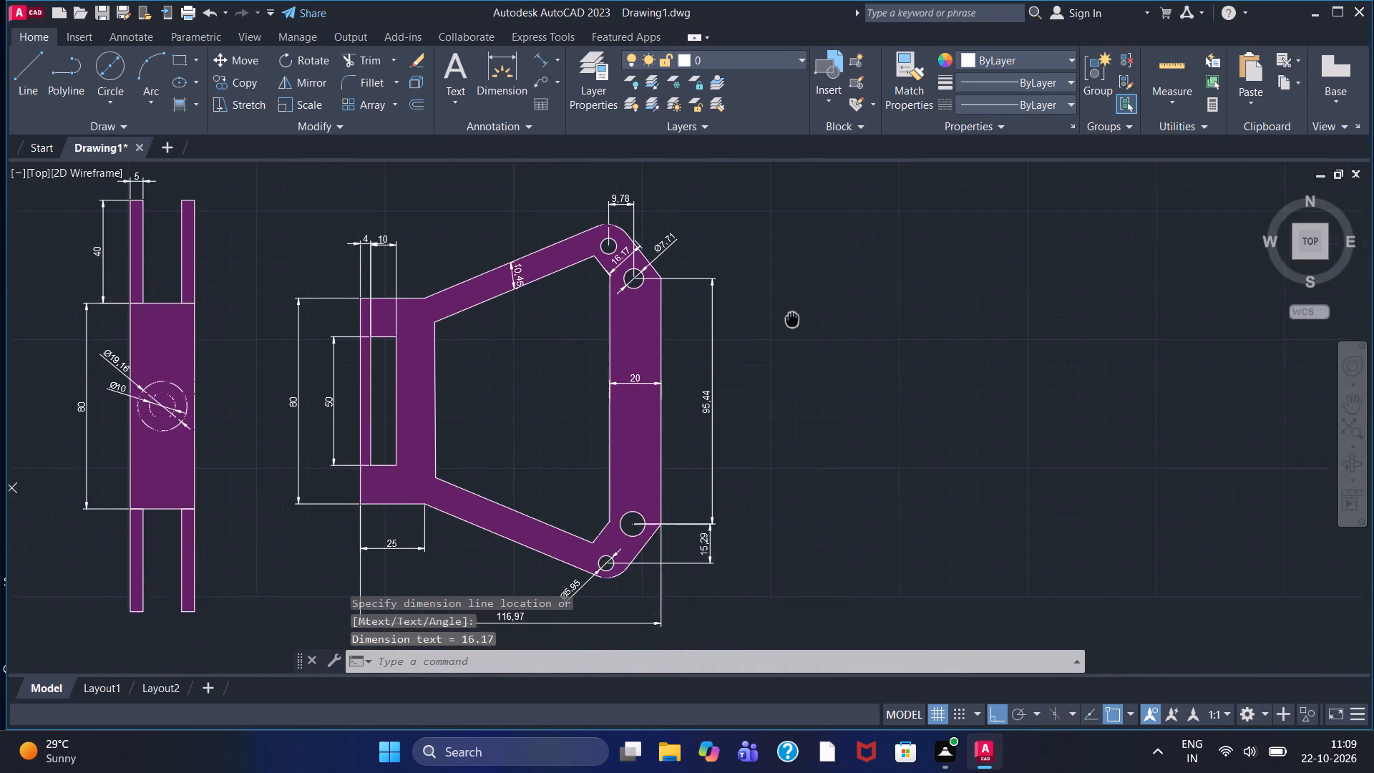
middle_drag(789, 306, 789, 305)
scroll(789, 305, down, 1)
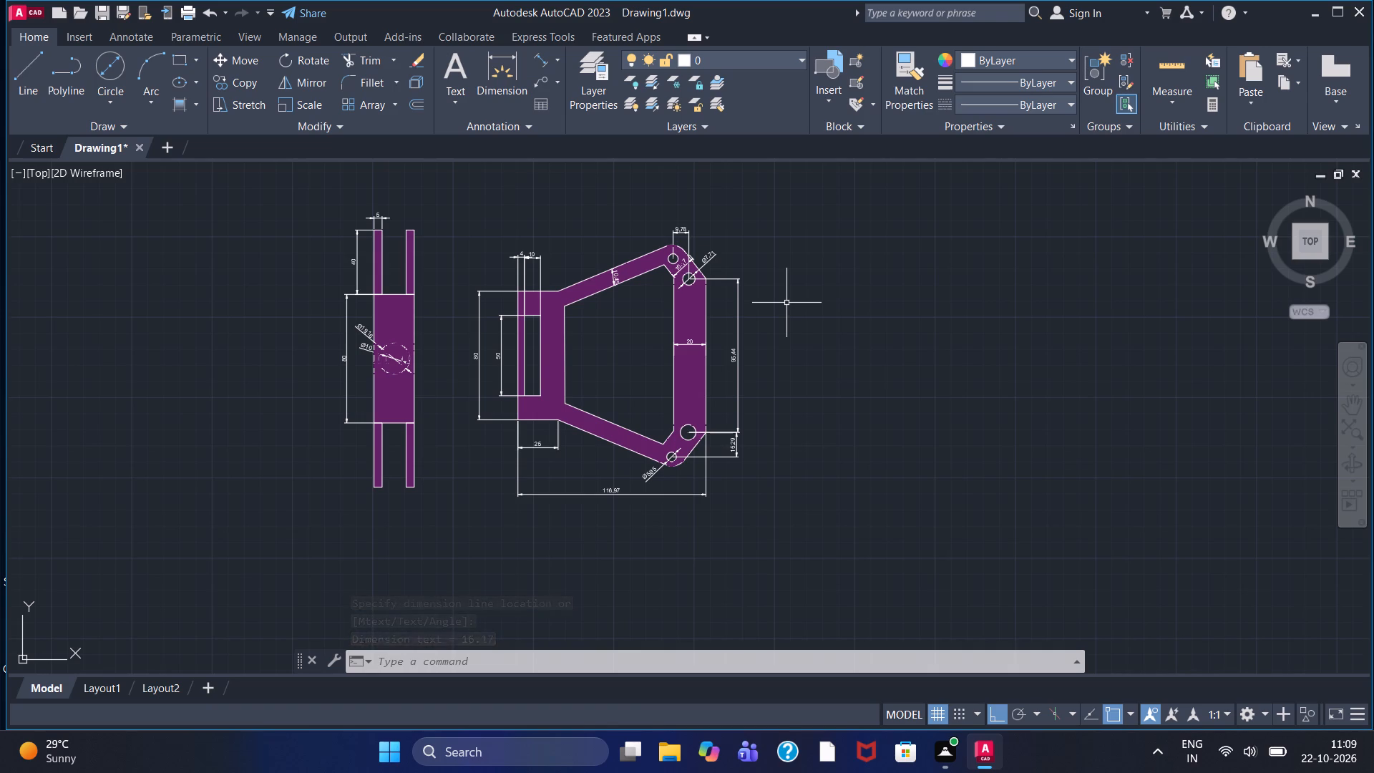
scroll(786, 303, down, 1)
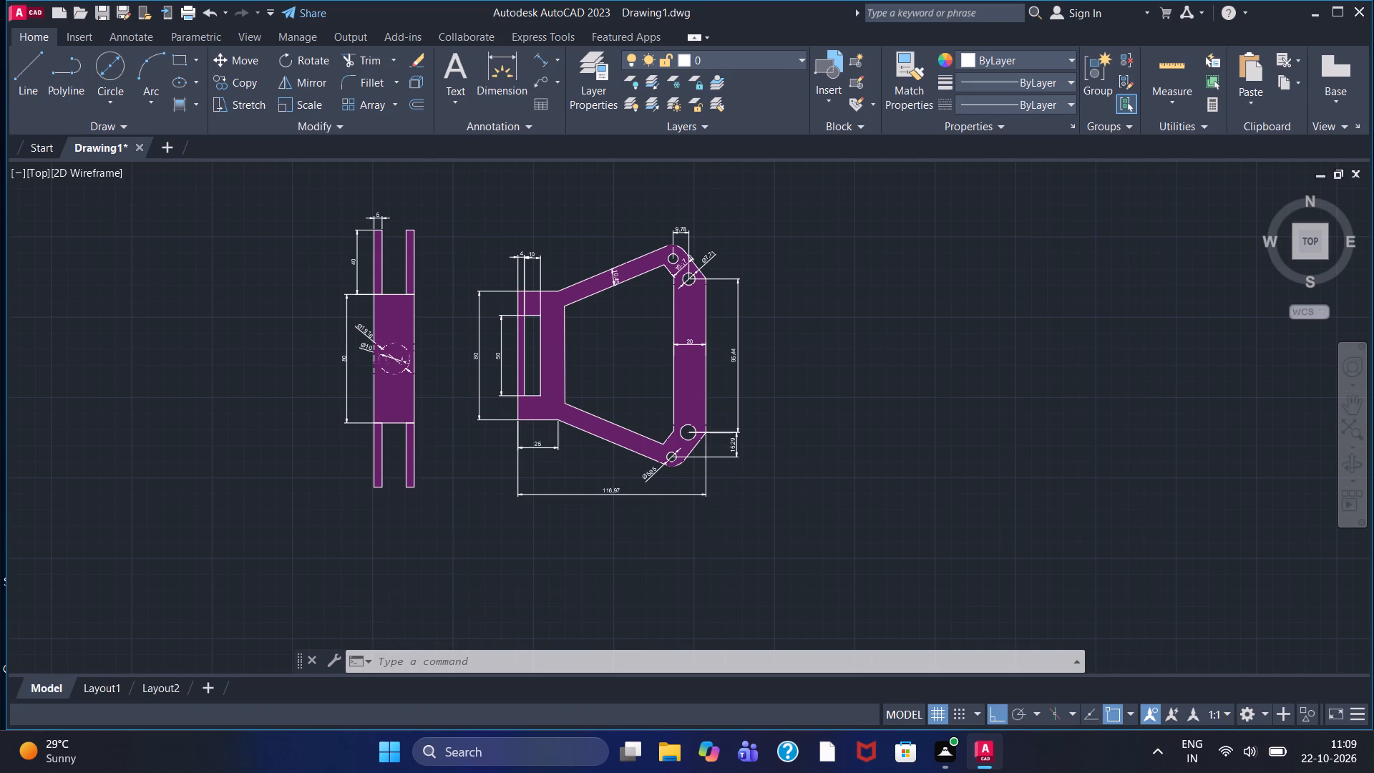
scroll(786, 303, down, 1)
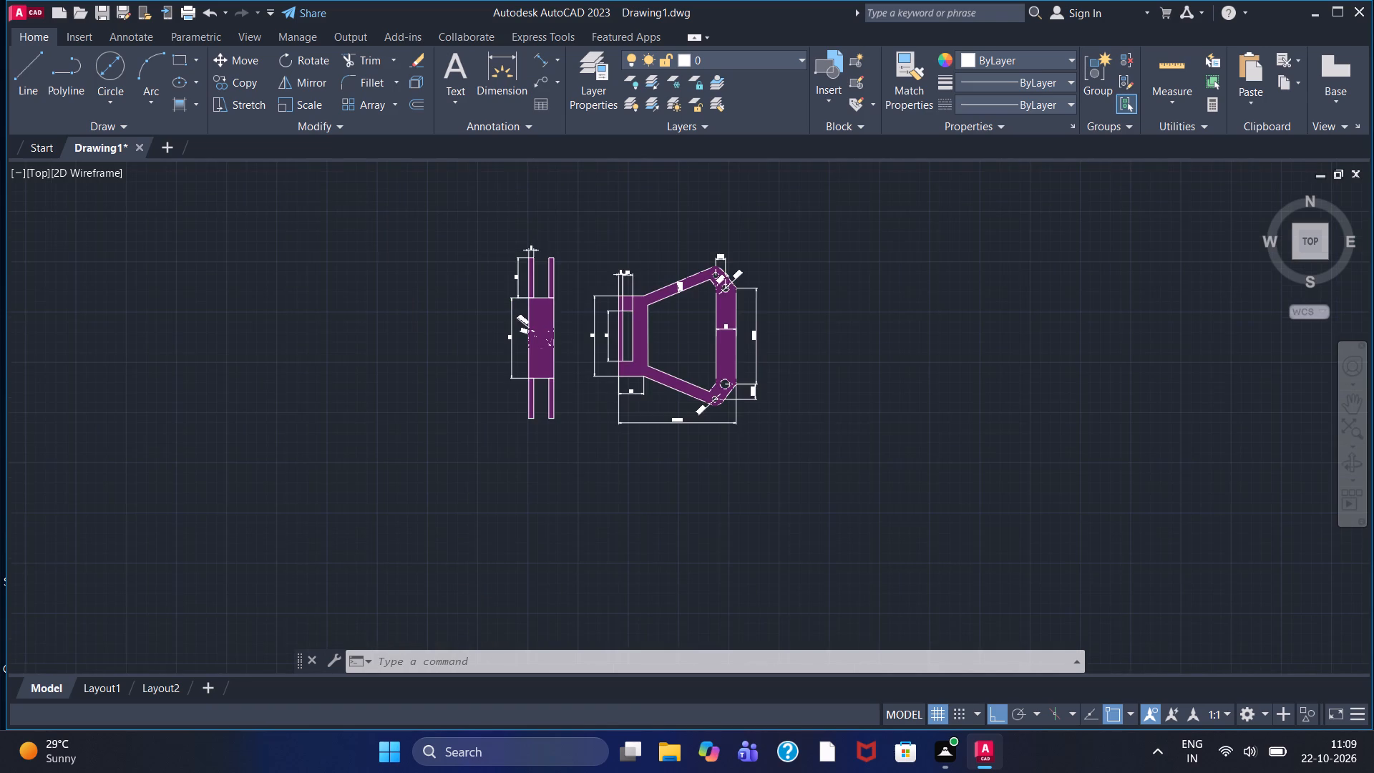
scroll(786, 303, up, 1)
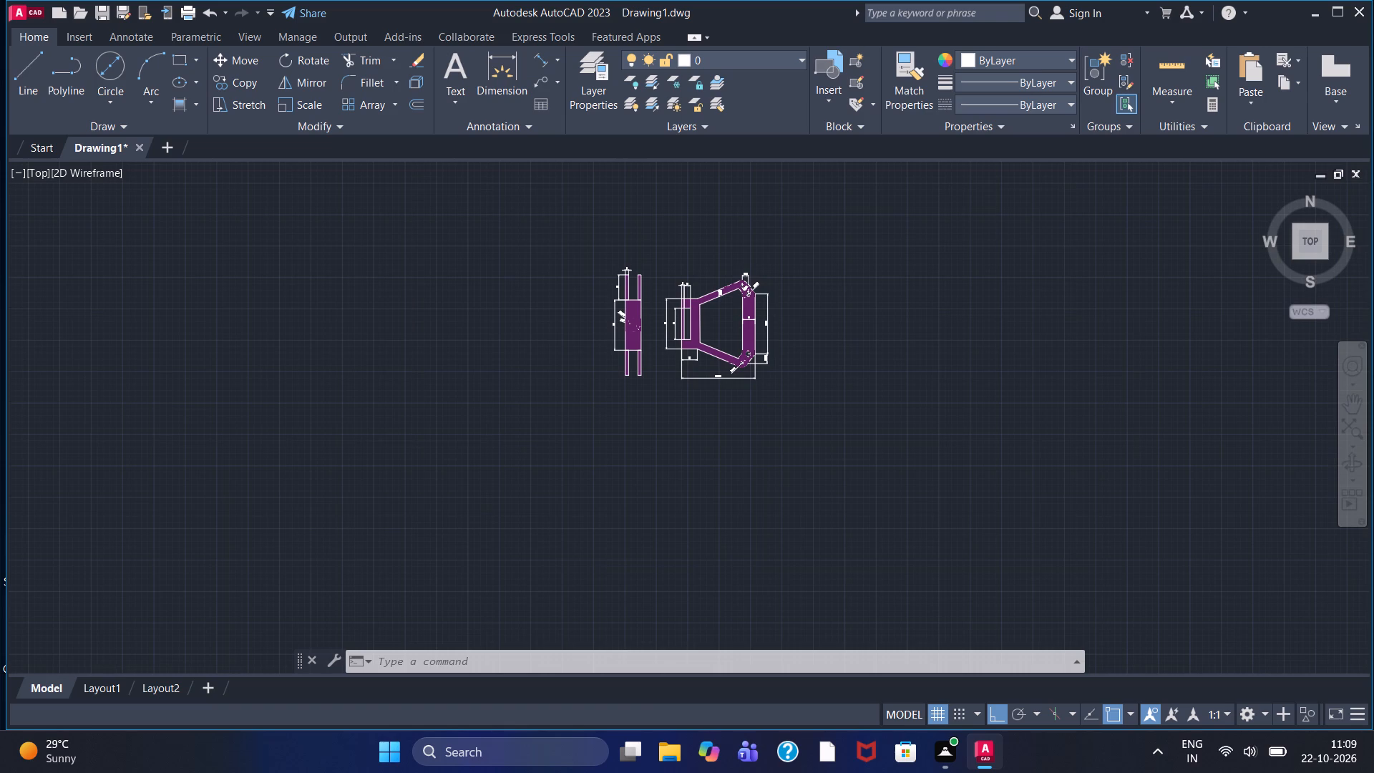
scroll(715, 316, up, 3)
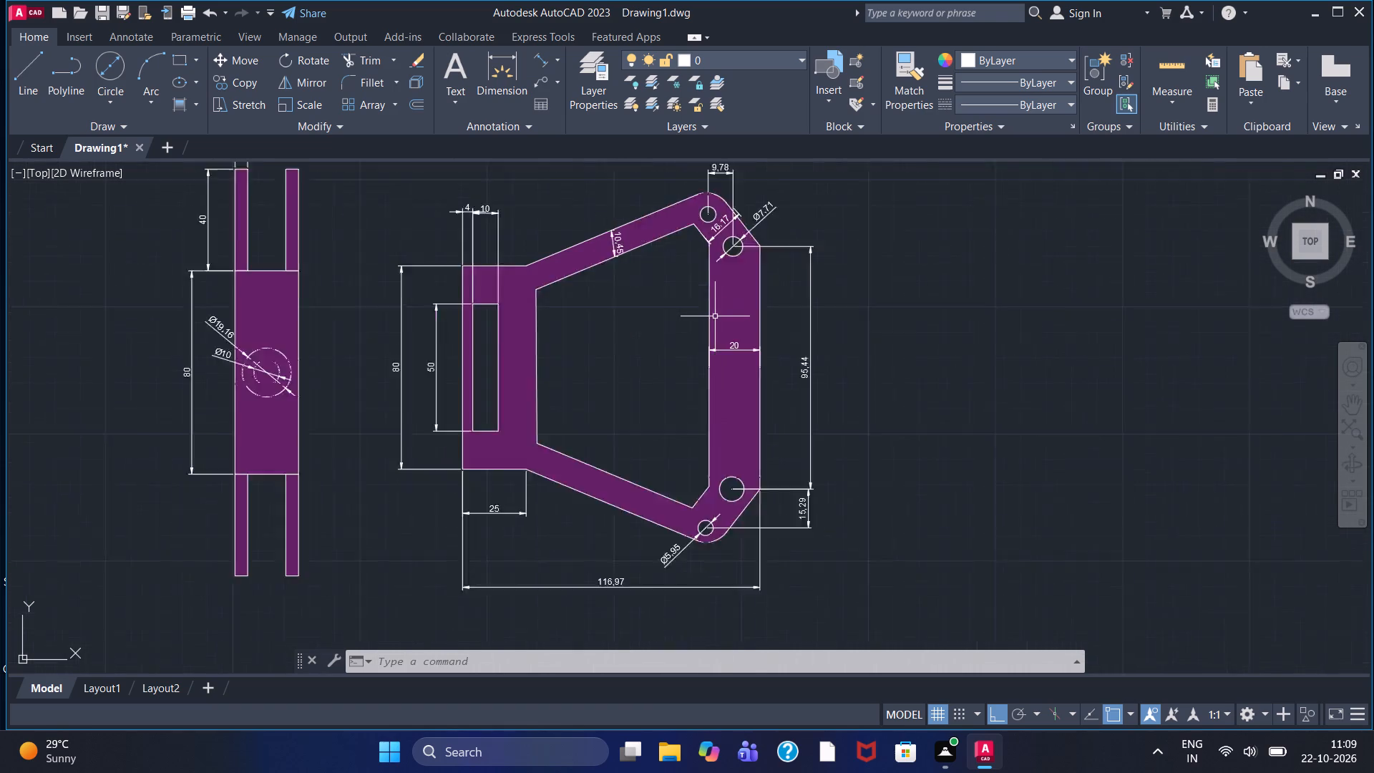
Outline a notch on the wide-end bar: from its outer edge's midpoint, draw lines 12.5 up, 10 inward, 25 down and 10 outward.
scroll(715, 349, up, 1)
click(22, 89)
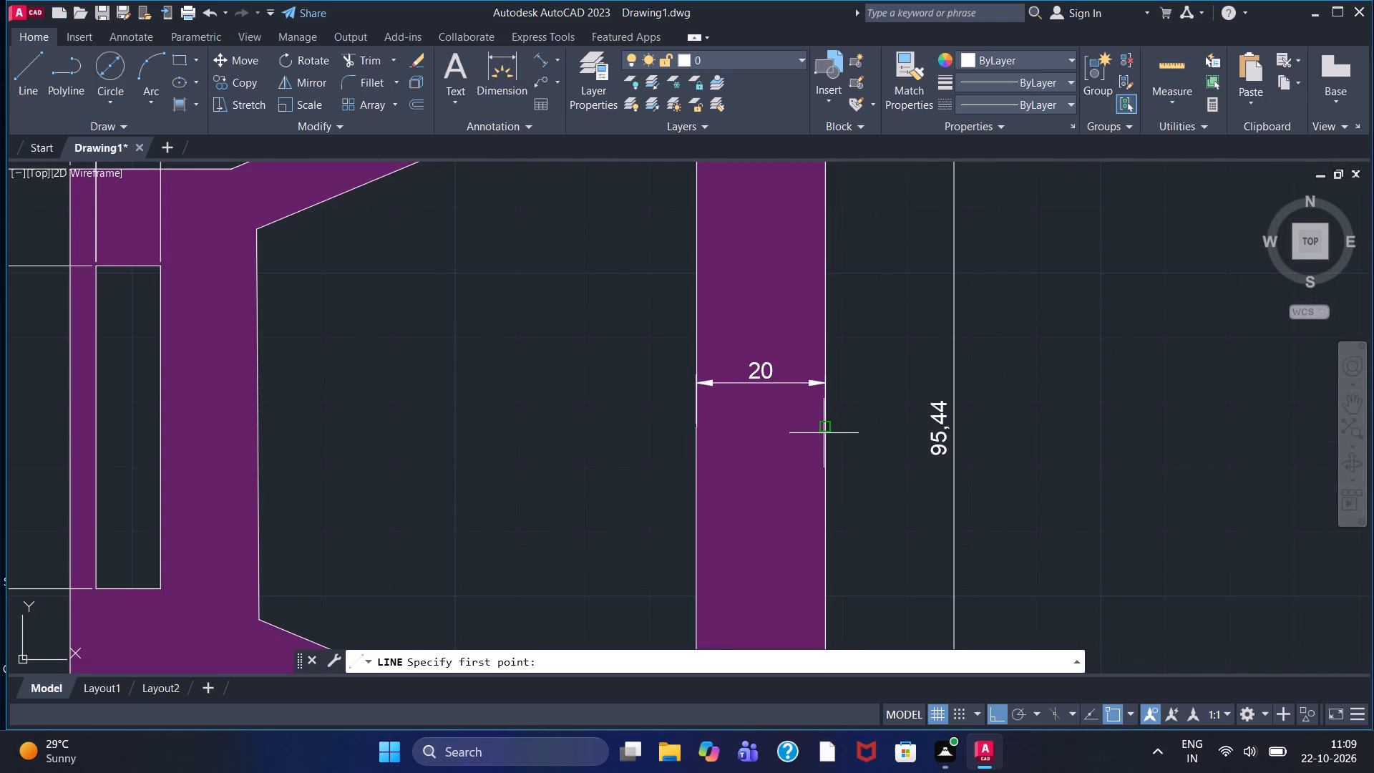
scroll(824, 433, down, 2)
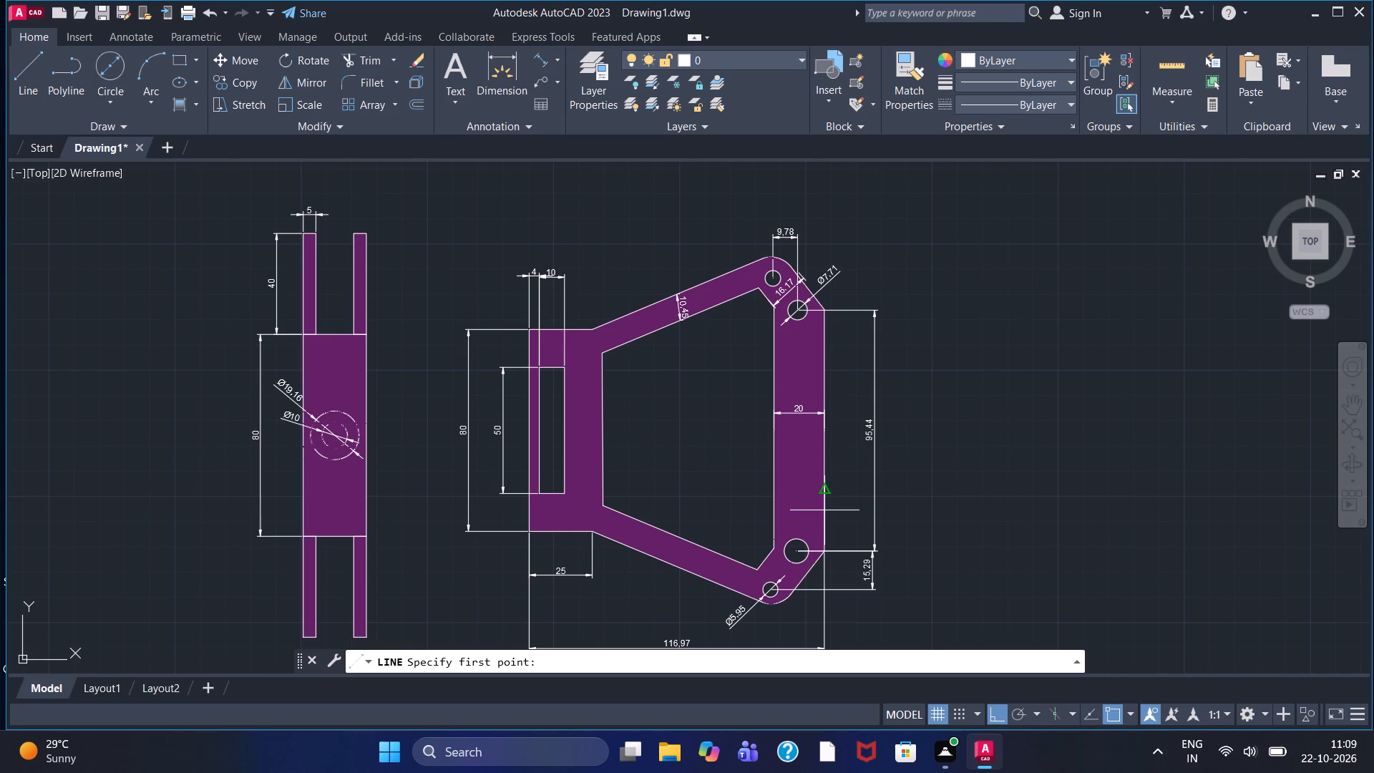
click(824, 428)
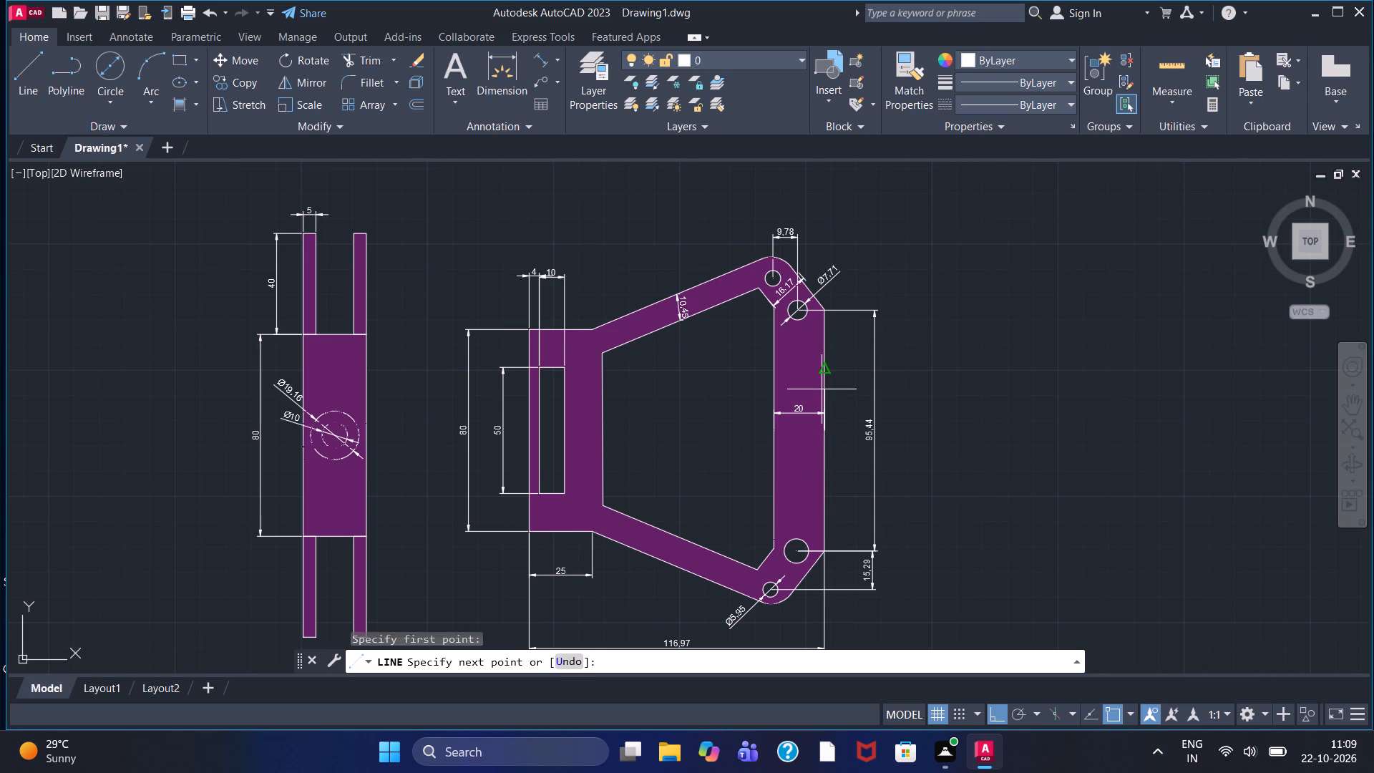
key(1)
text(2.5)
key(Return)
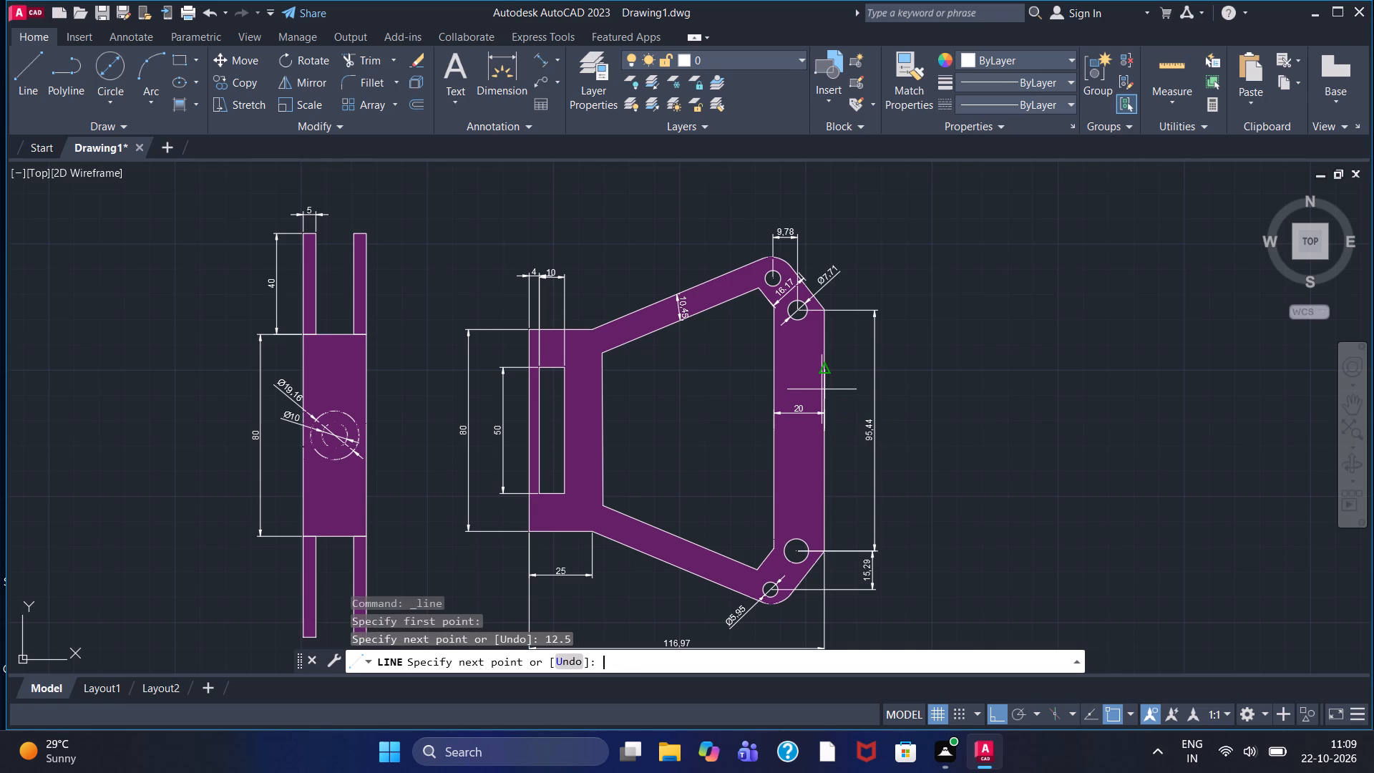
text(10)
key(Return)
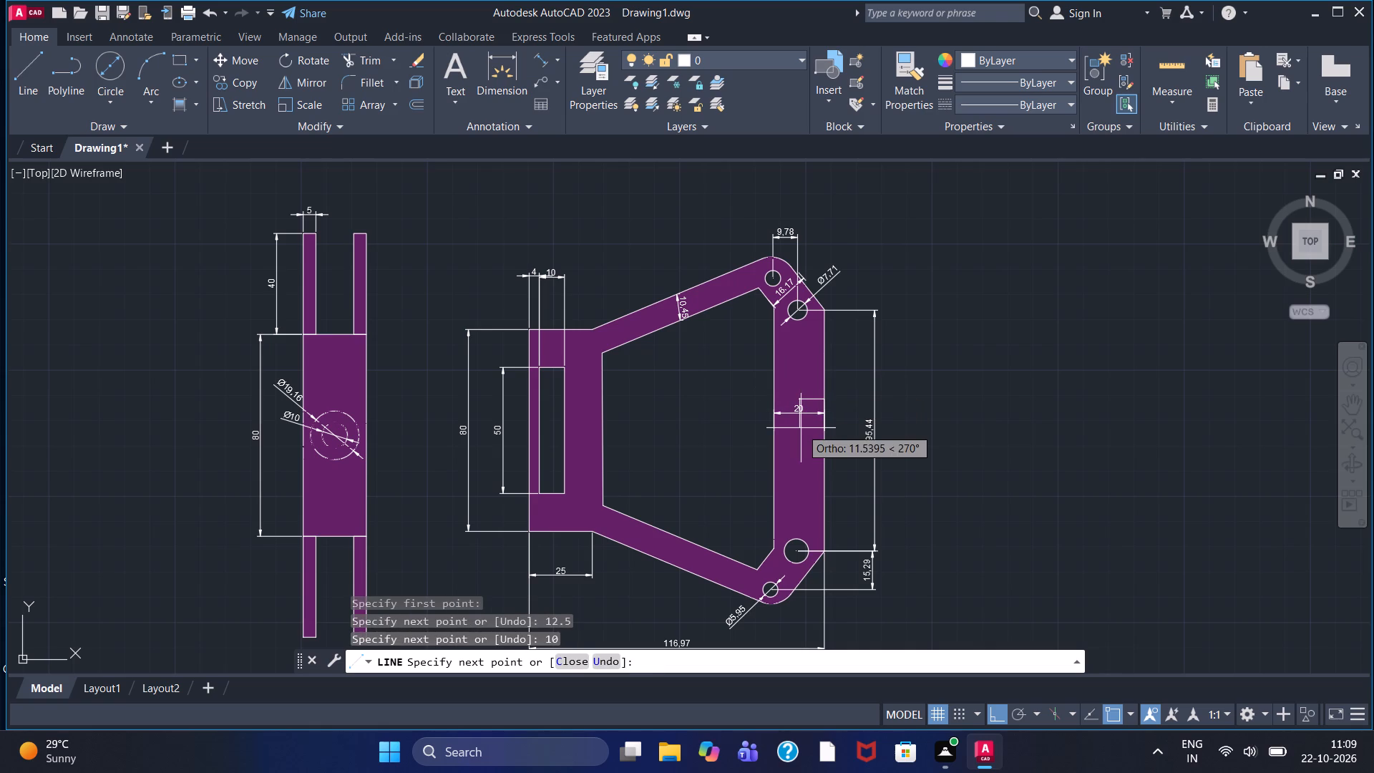
text(25)
key(Return)
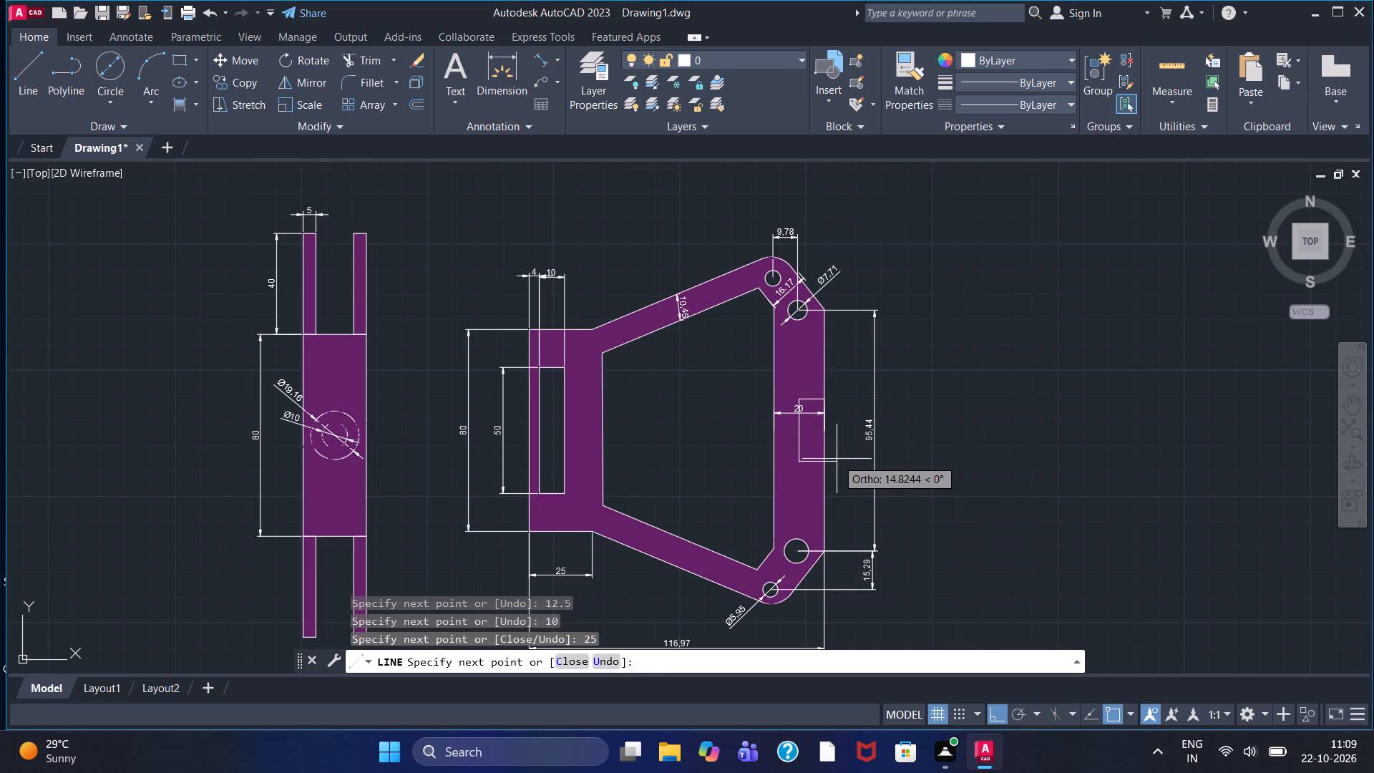
text(10)
key(Return)
right_click(837, 459)
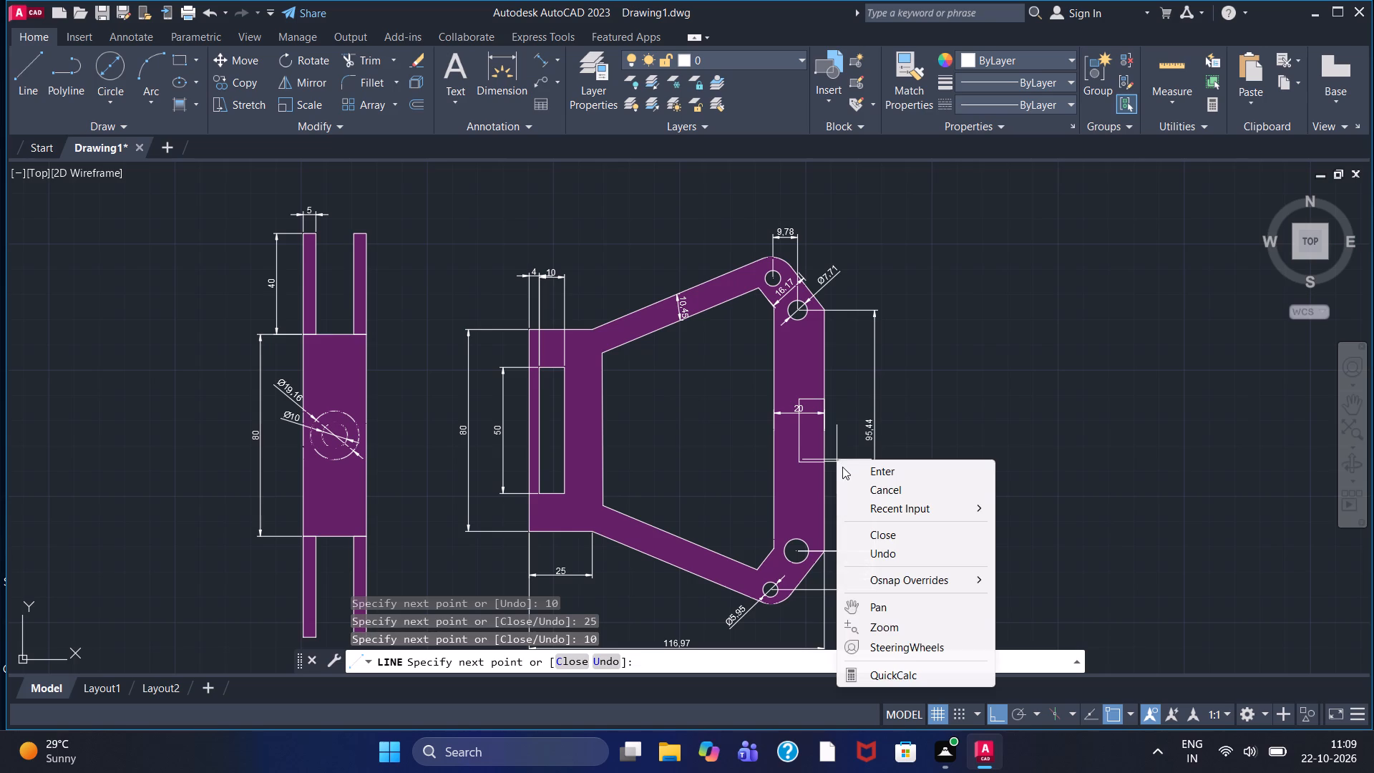
click(849, 465)
Add a vertical linear dimension to the notch's height along the bar's outer edge, placed just outside the bar.
scroll(814, 437, up, 2)
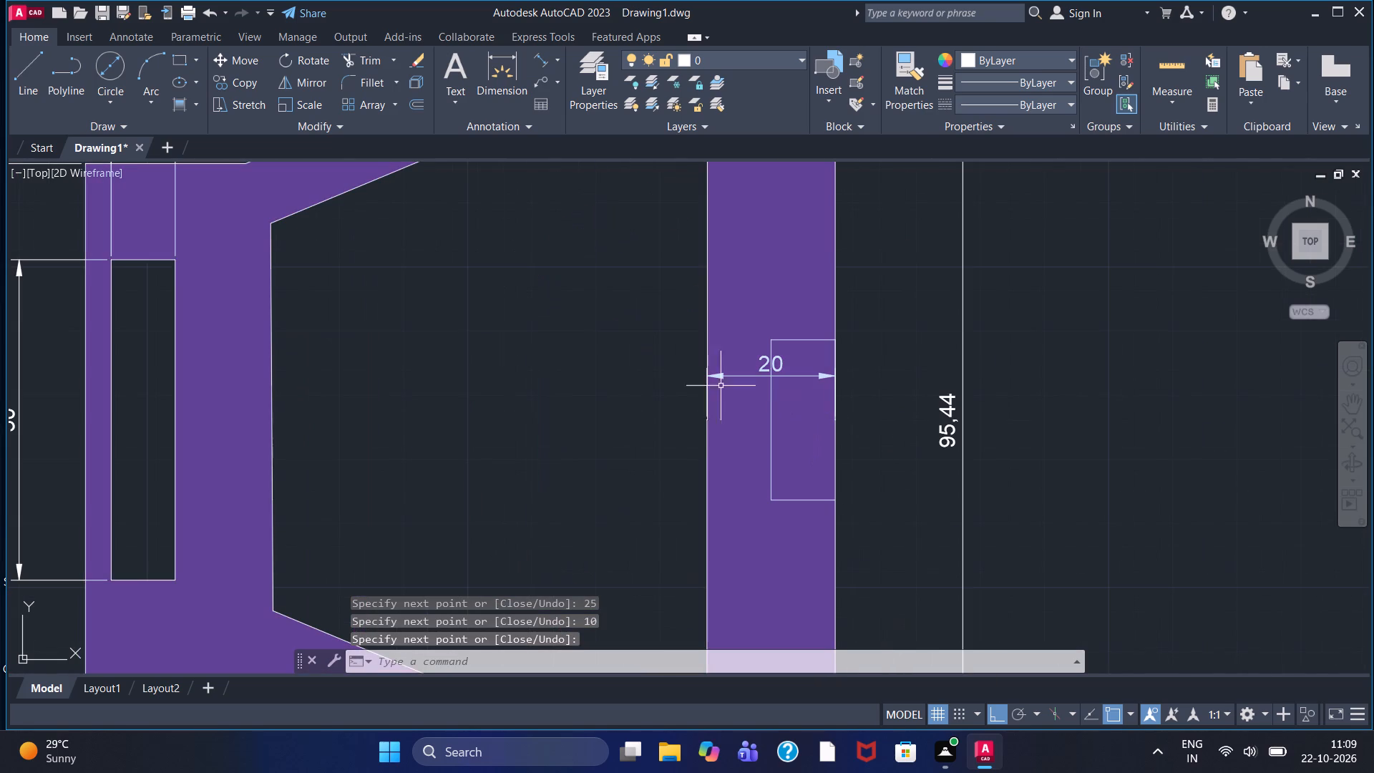
click(553, 59)
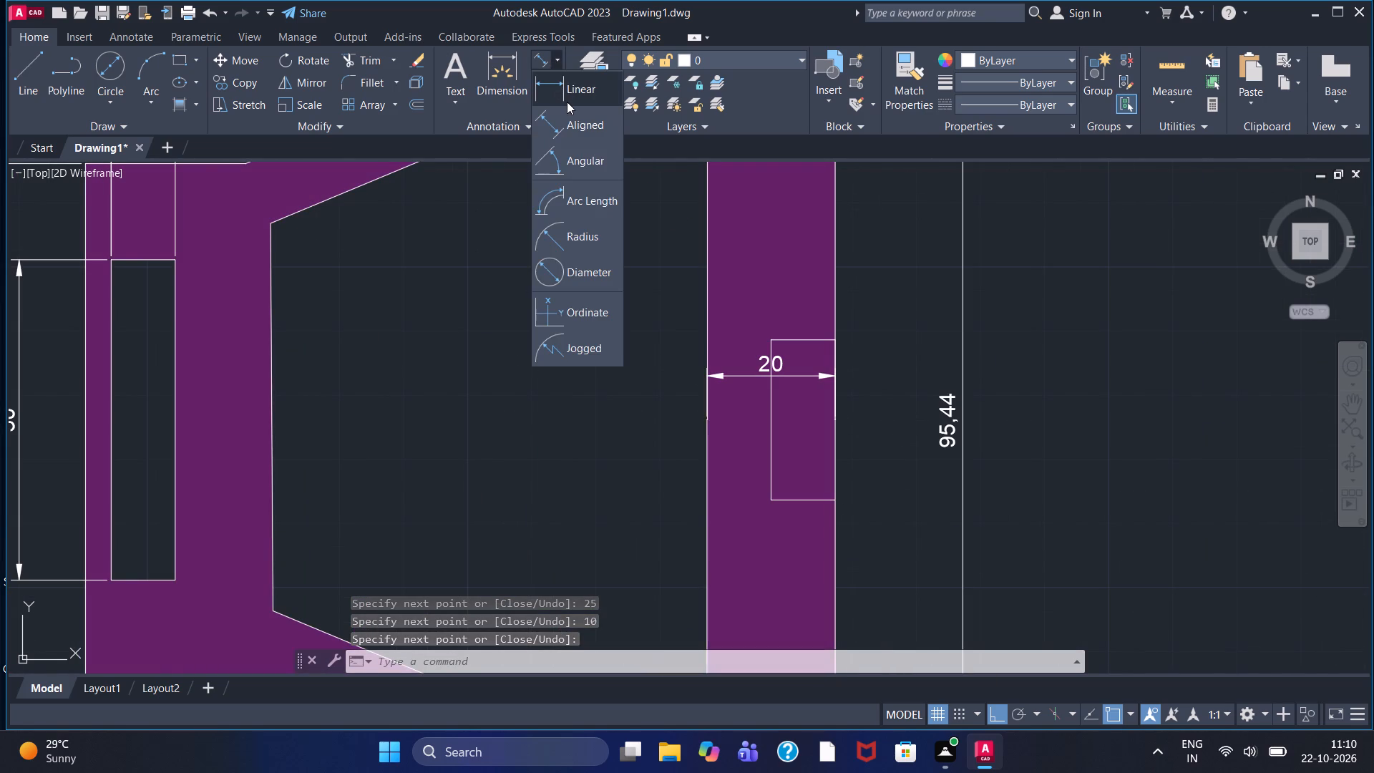
click(567, 102)
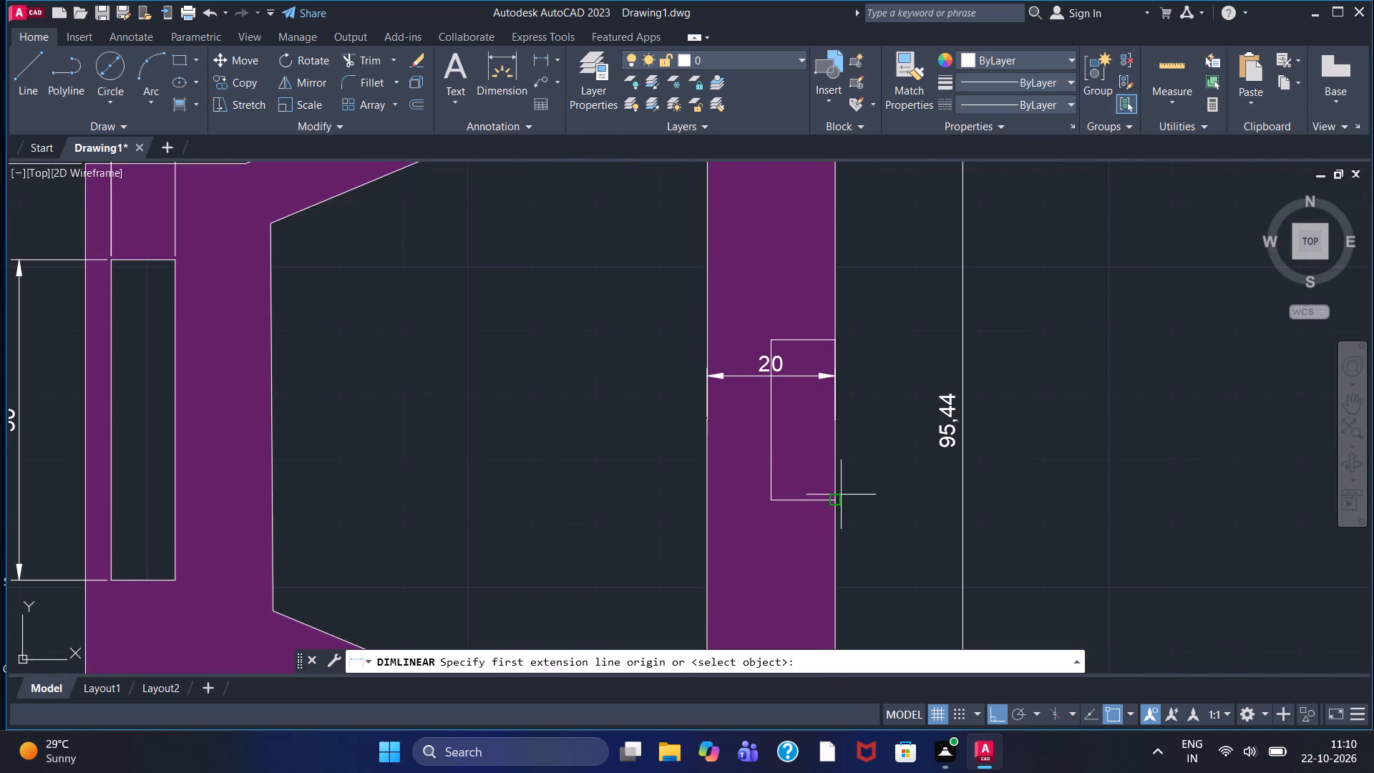
click(839, 501)
click(840, 340)
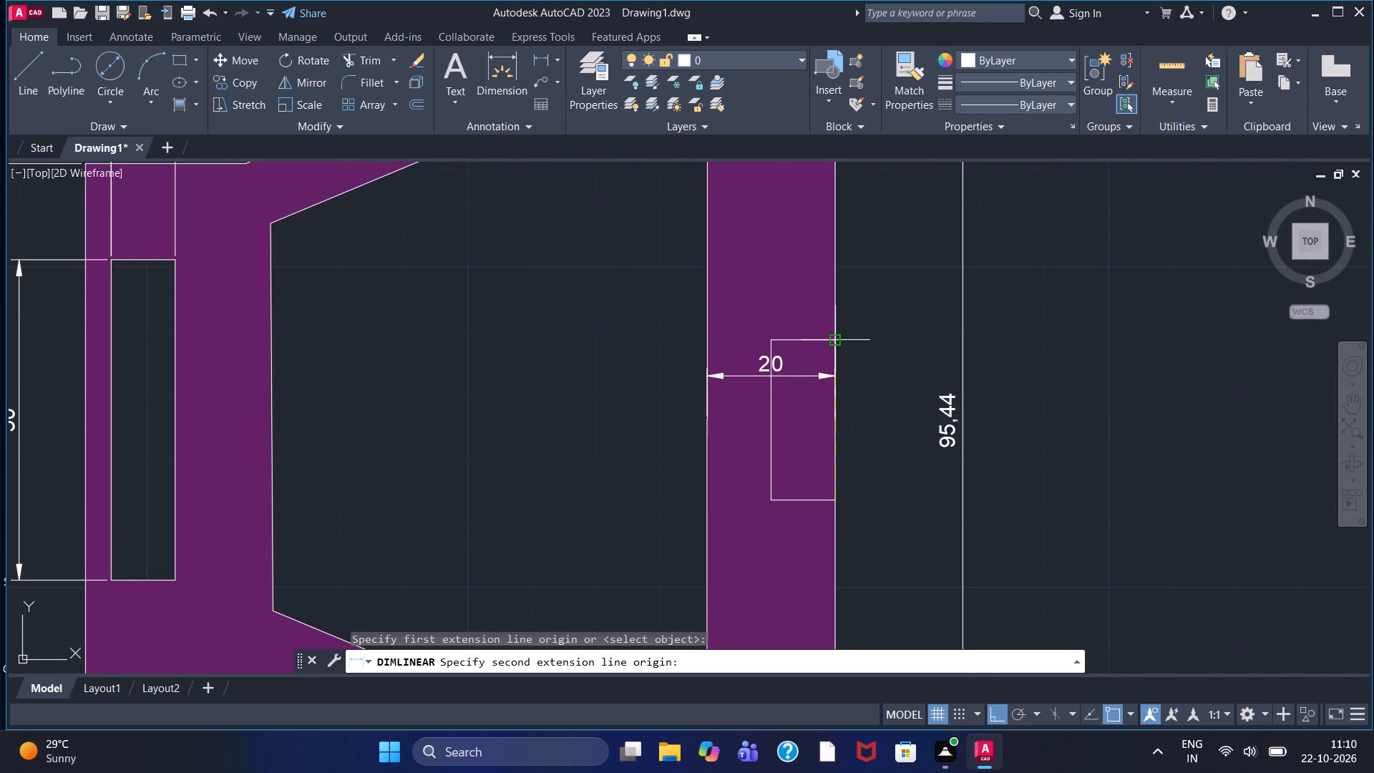
click(888, 422)
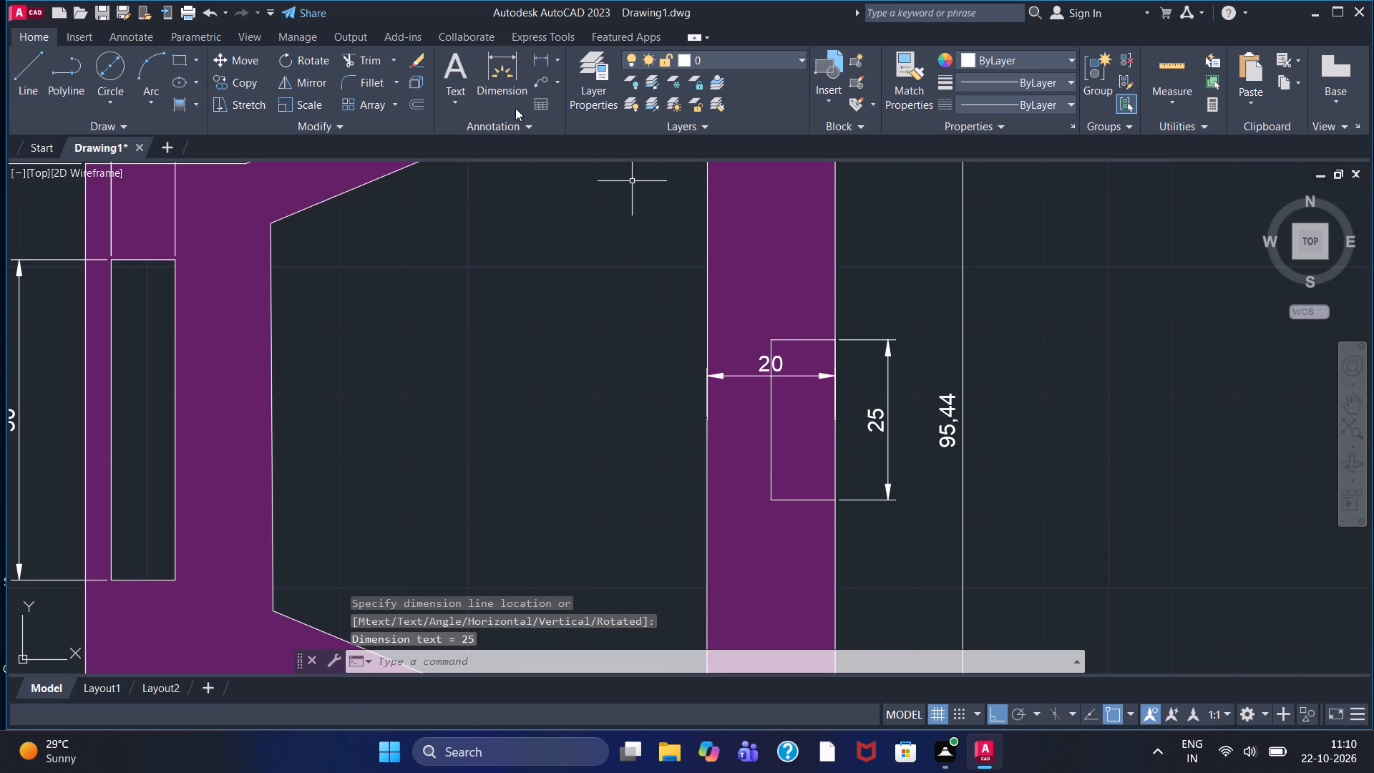
Add a horizontal linear dimension to the notch's upper edge, placed above the notch inside the bar.
click(543, 59)
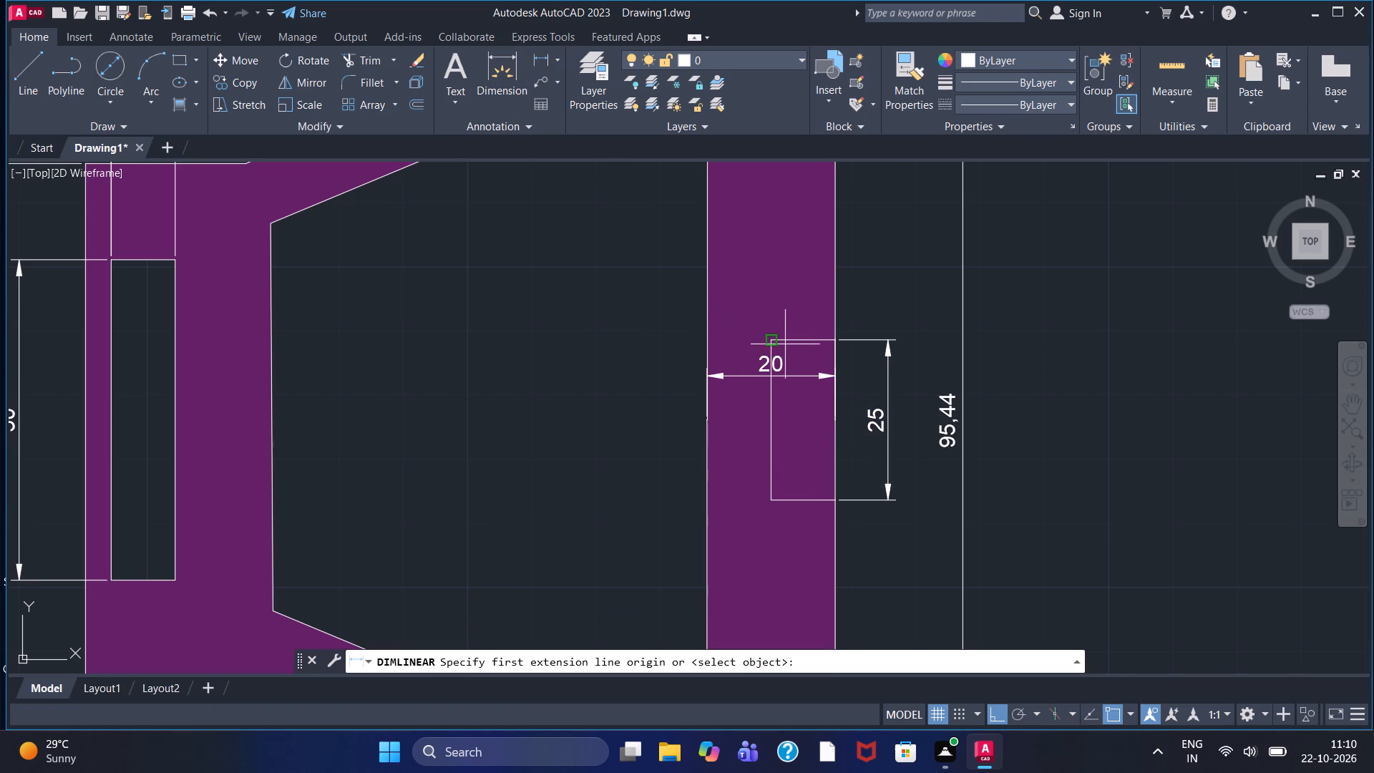
click(774, 341)
click(835, 340)
click(788, 282)
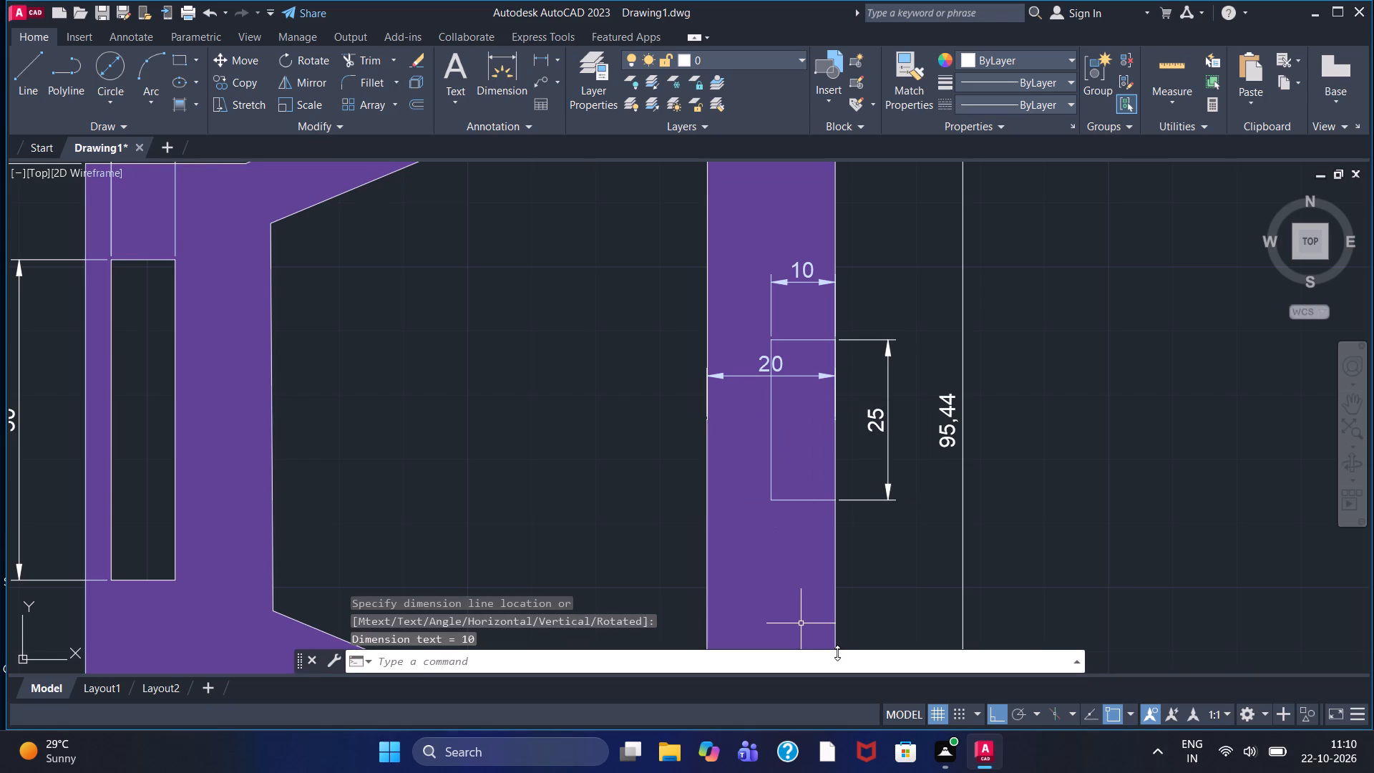
Below the flared plate, draw a line 40 downward followed by a line 110 toward the plate's wide end.
scroll(828, 467, down, 1)
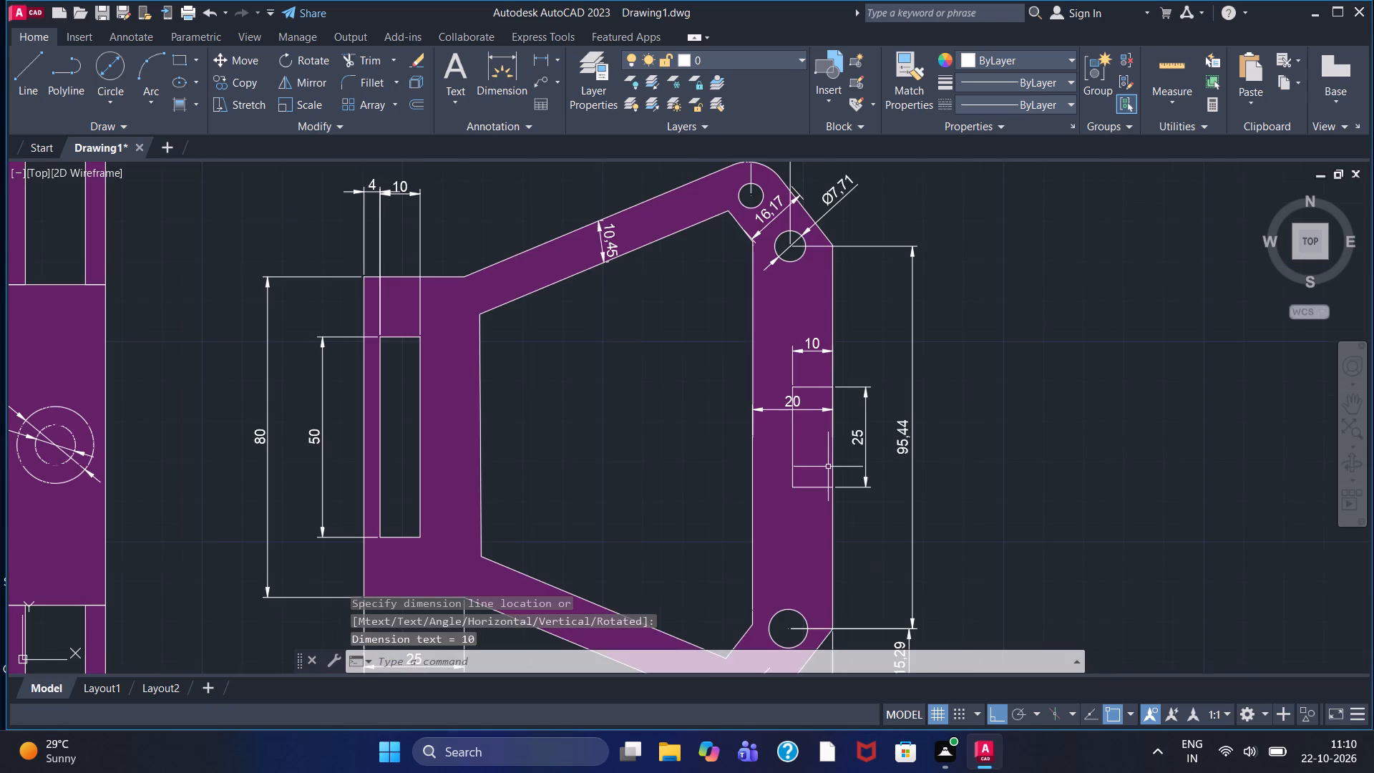
scroll(883, 333, down, 1)
middle_drag(883, 333, 778, 353)
scroll(778, 353, up, 1)
scroll(778, 353, down, 1)
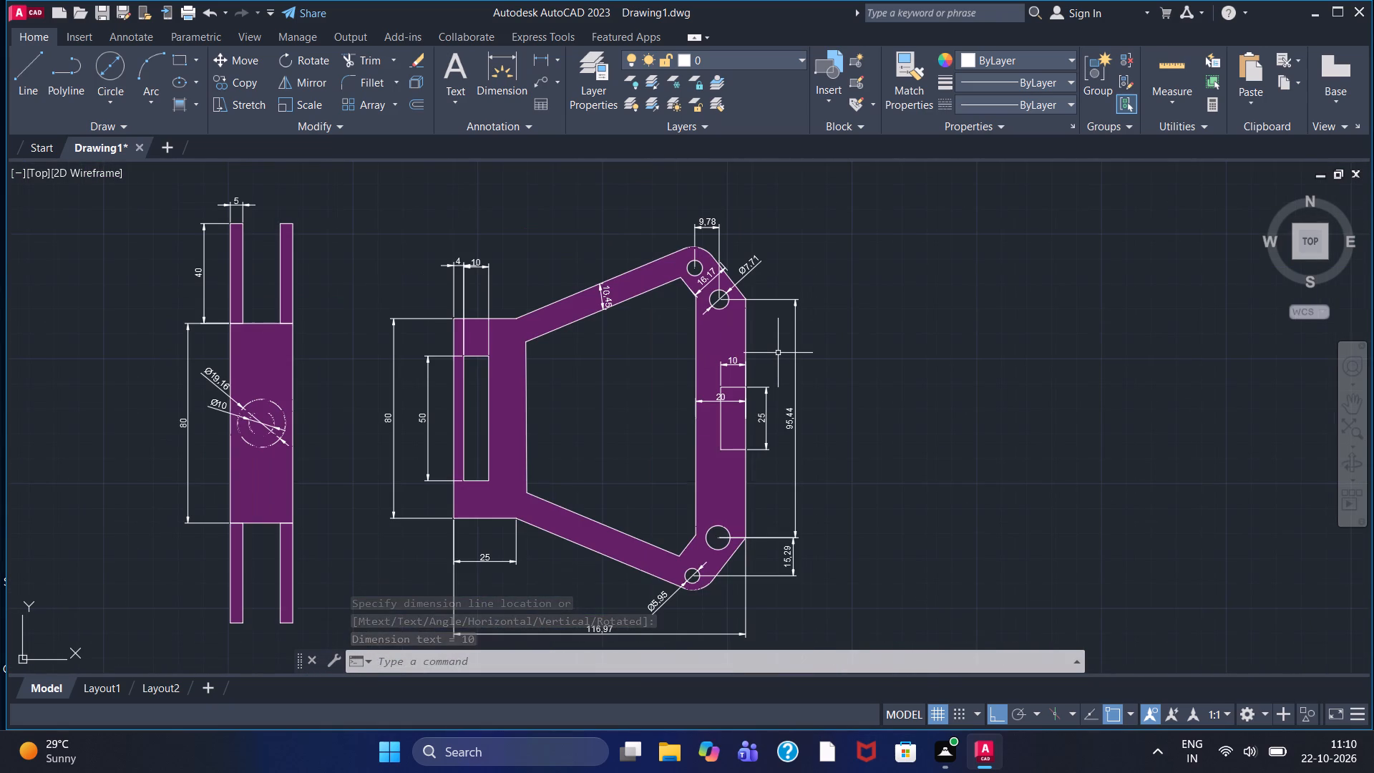
scroll(896, 542, down, 1)
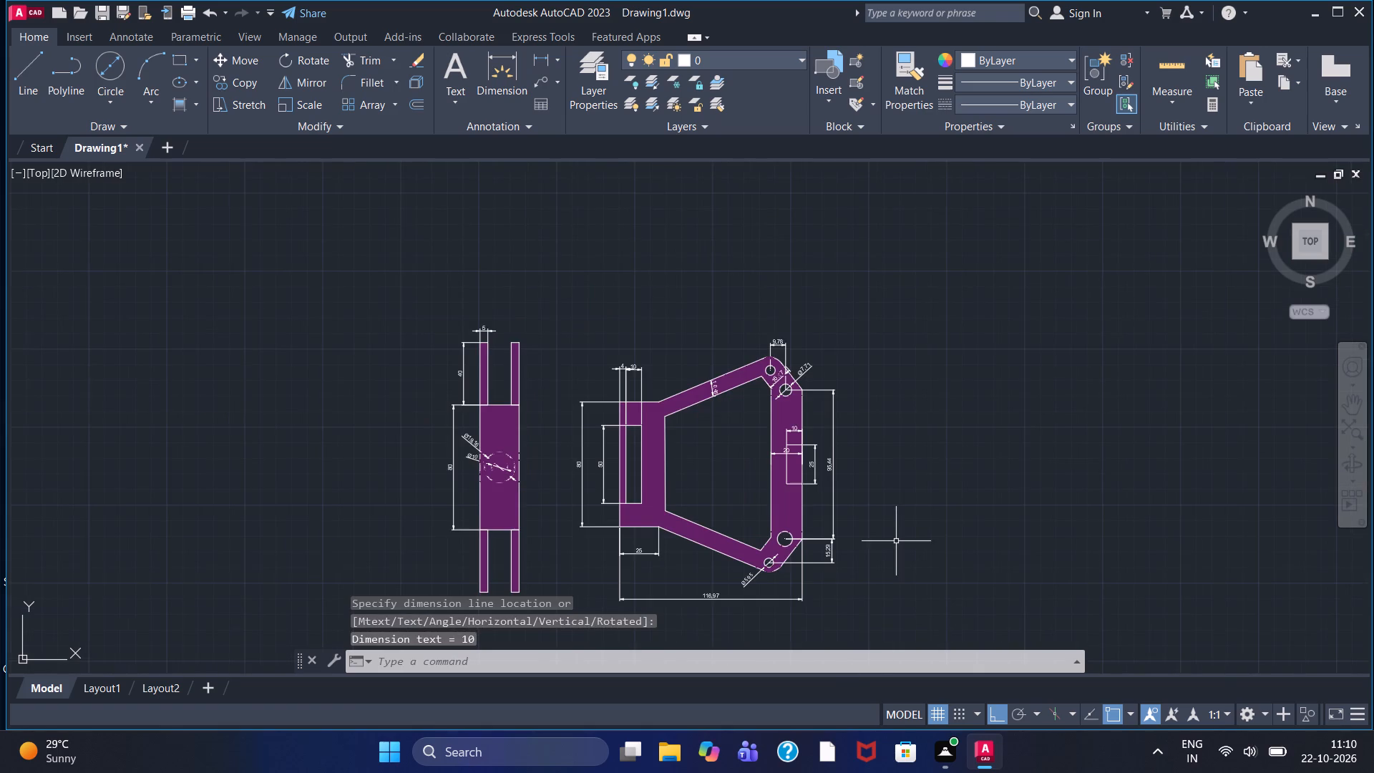
middle_drag(896, 541, 889, 393)
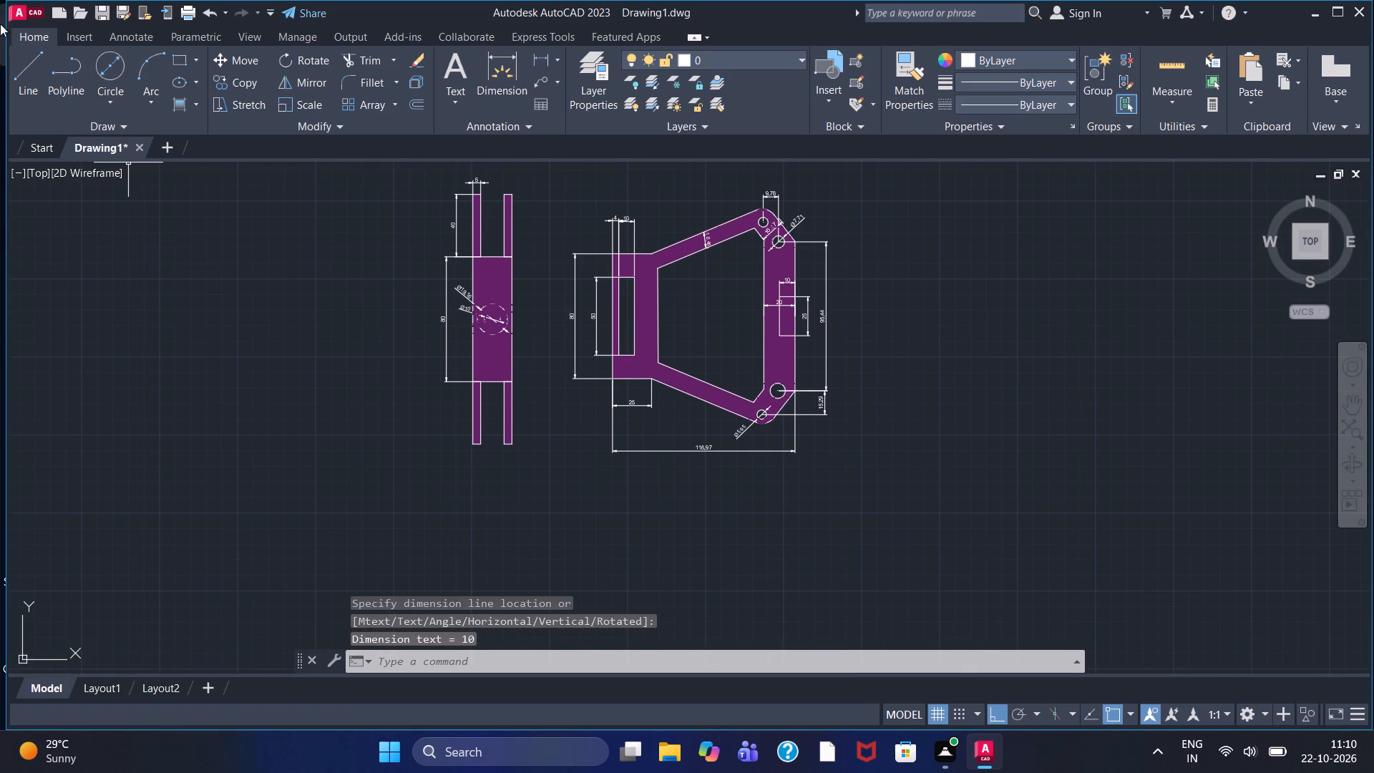
click(20, 69)
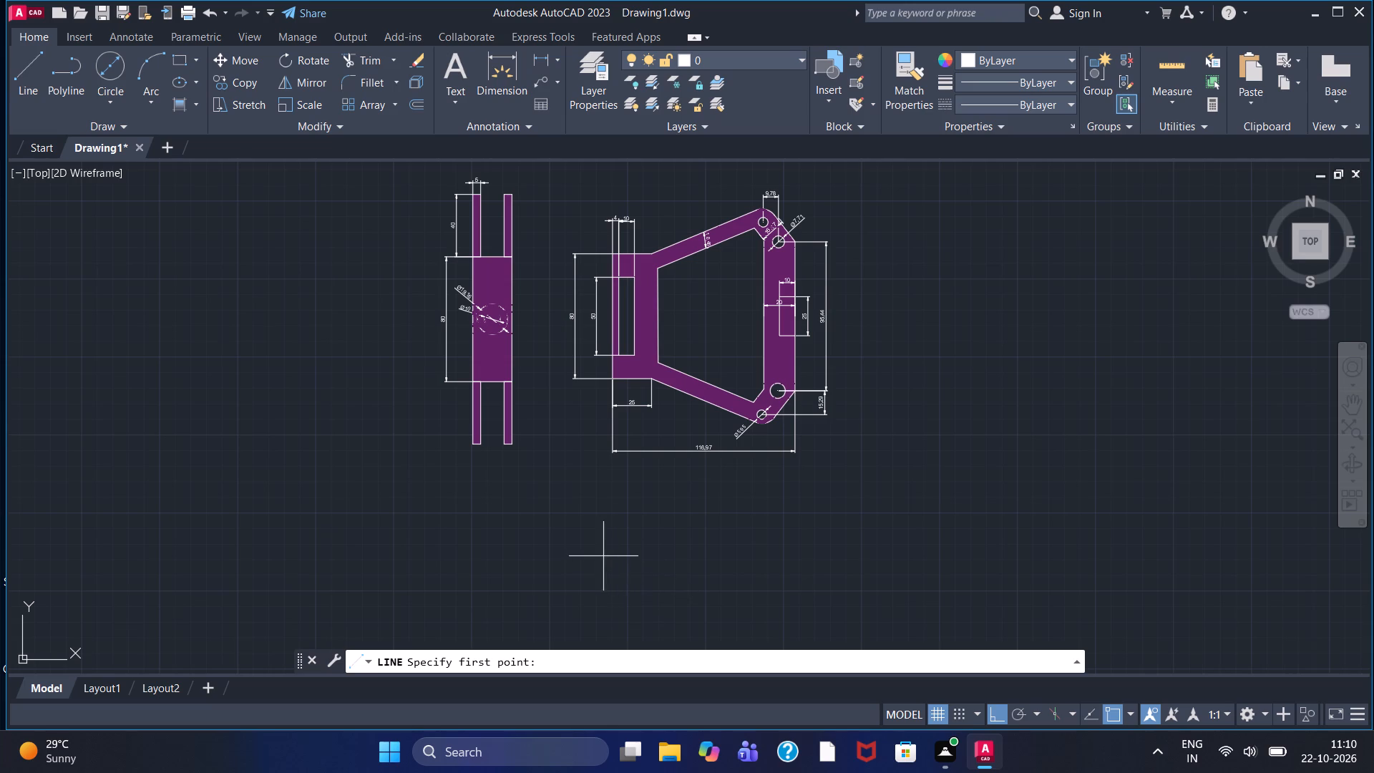
click(610, 514)
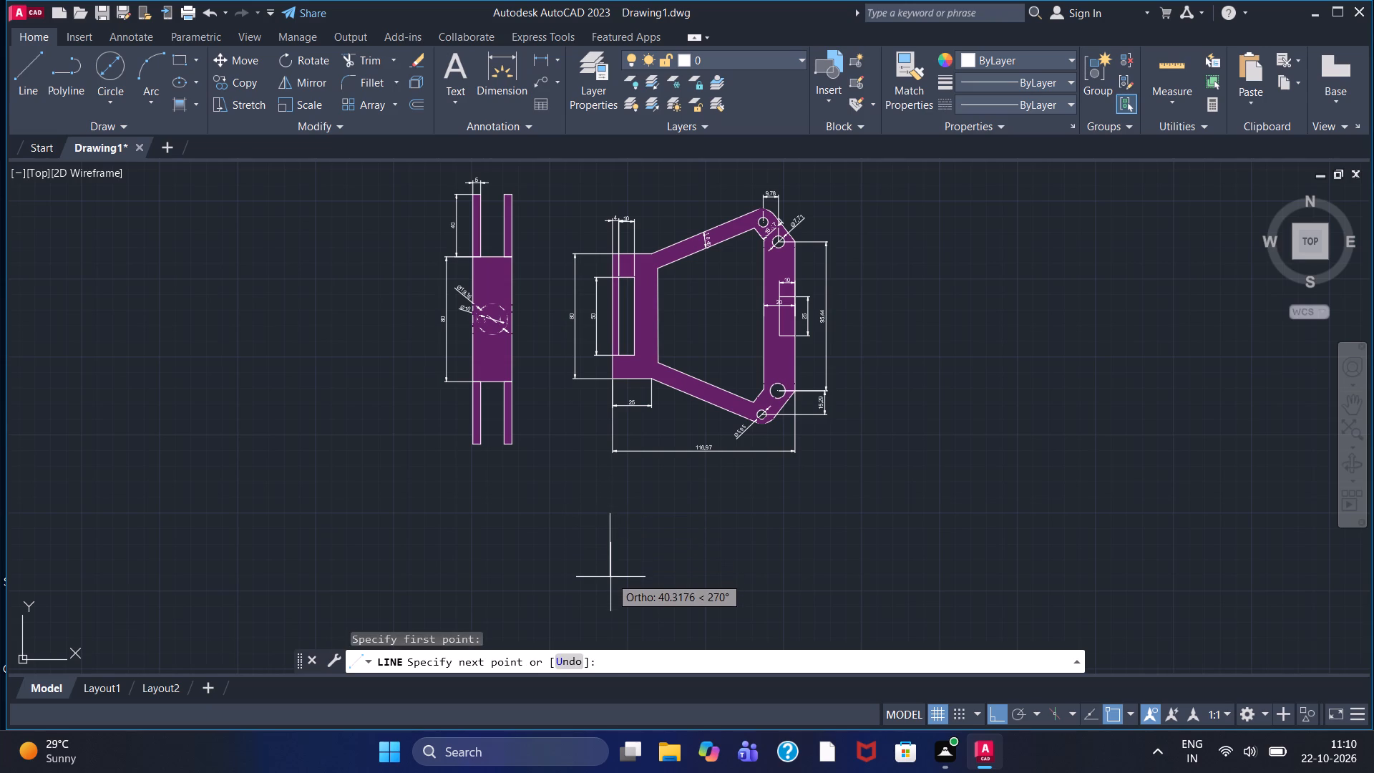
text(40)
key(Return)
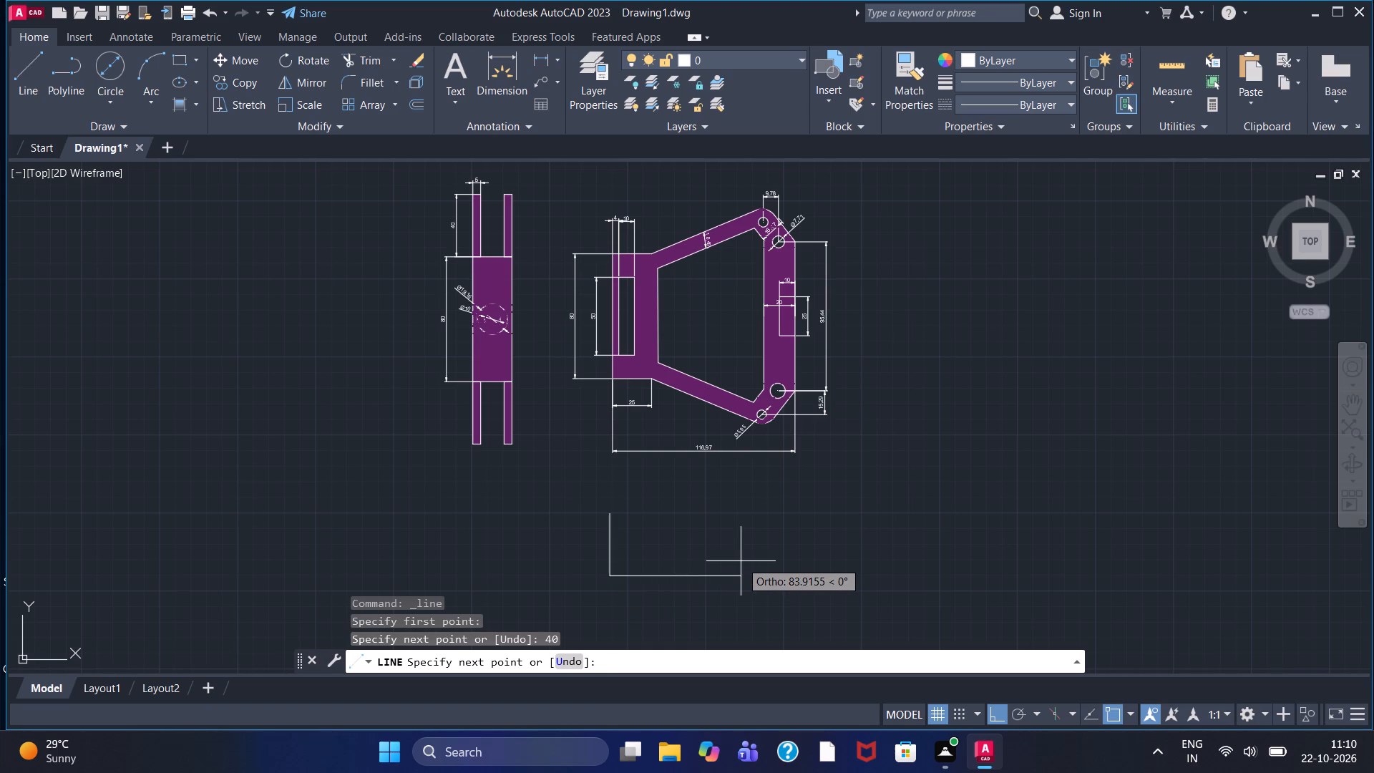
key(1)
text(10)
key(Return)
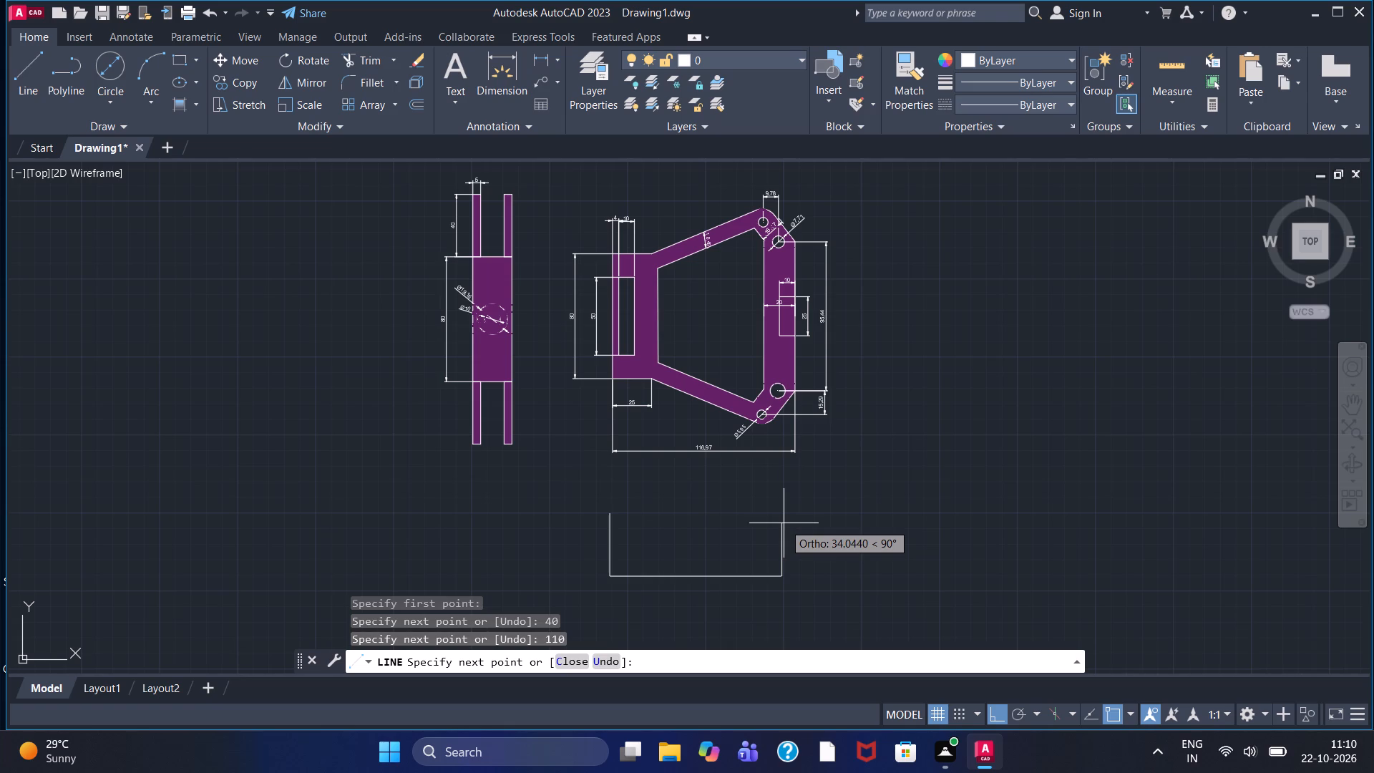
key(Escape)
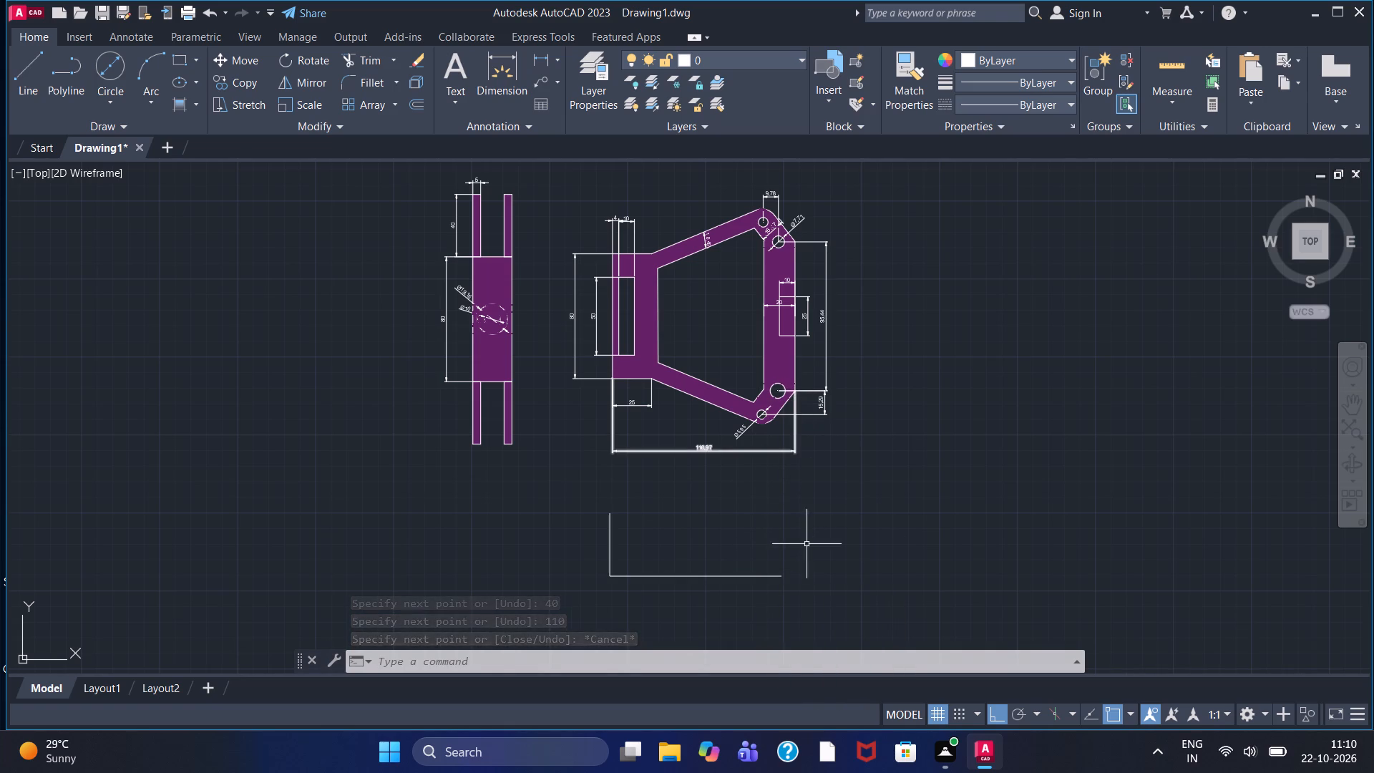
Complete the rectangle with a 40 upward line from the base's open end and a horizontal line back to the starting corner.
click(31, 69)
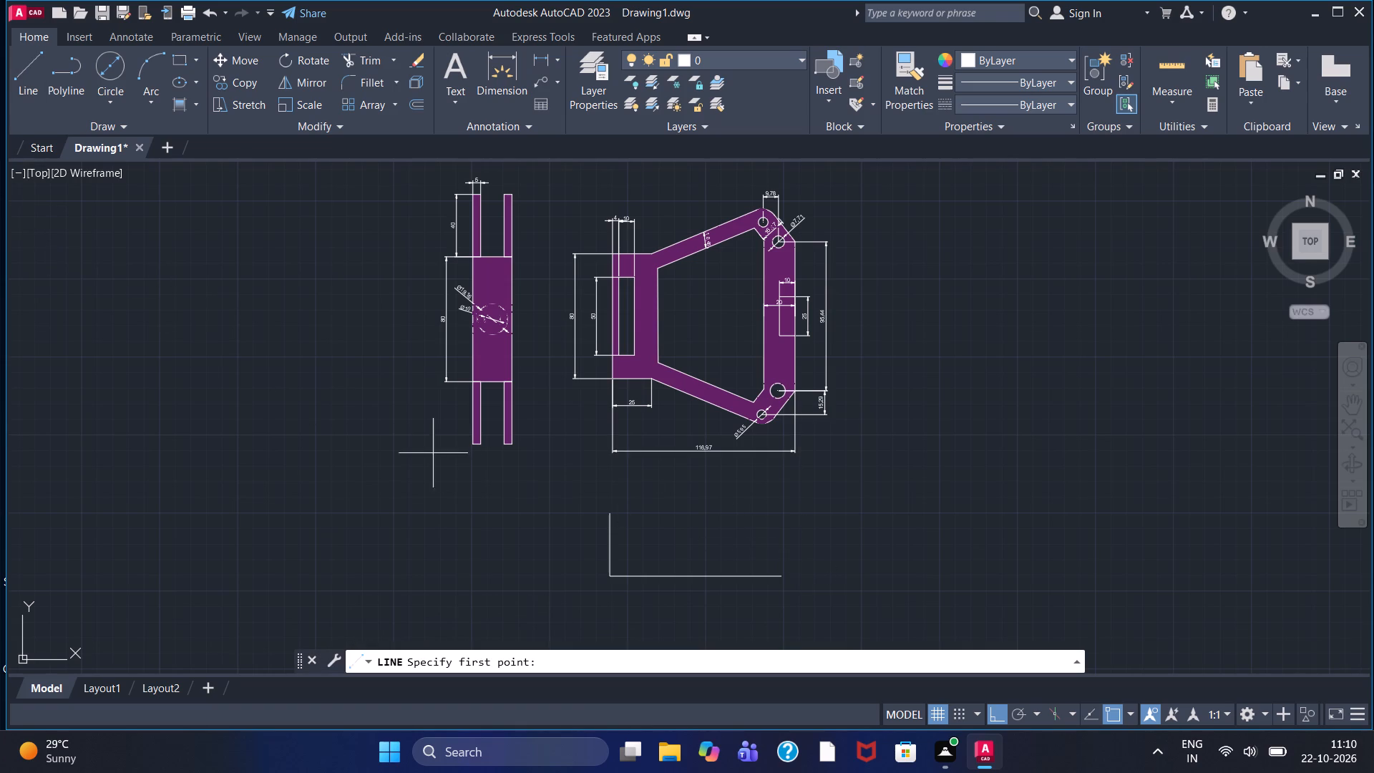
click(788, 578)
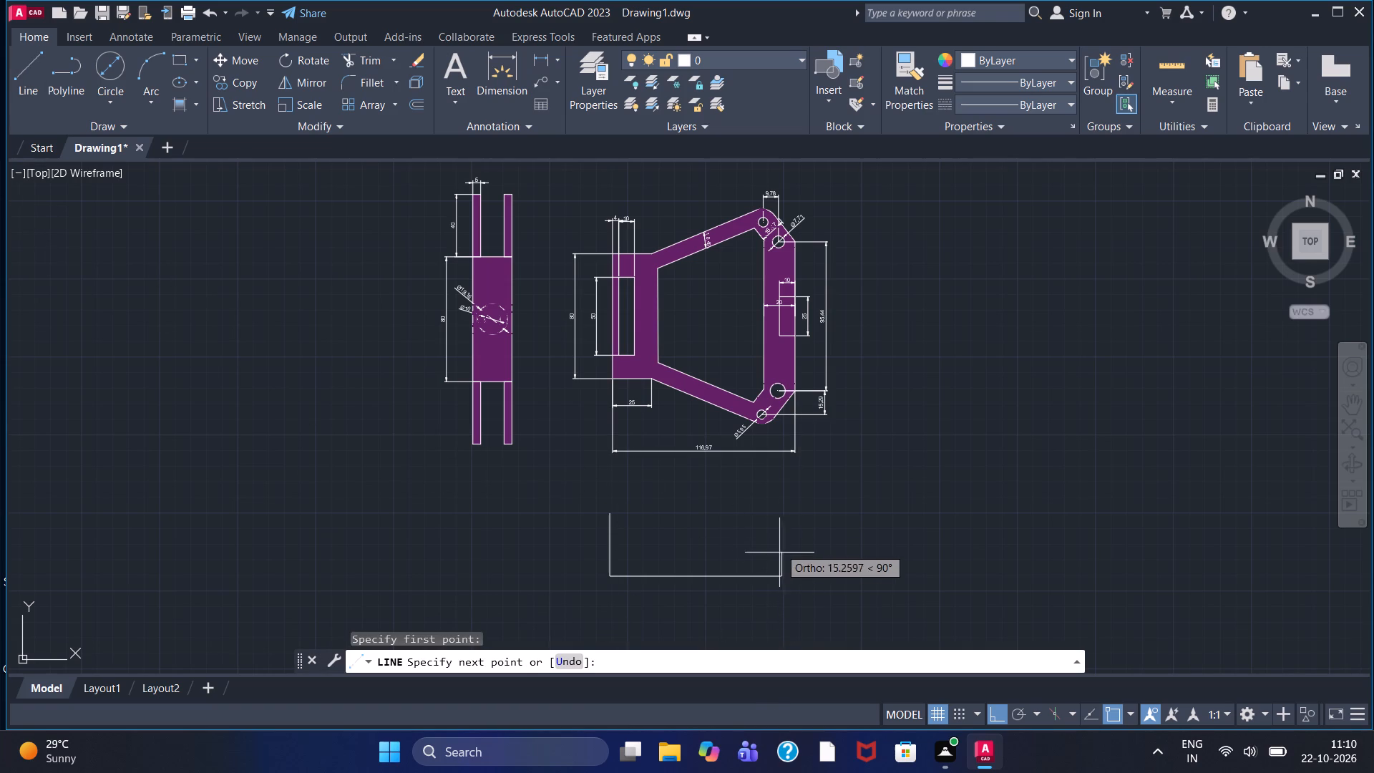
text(40)
key(Return)
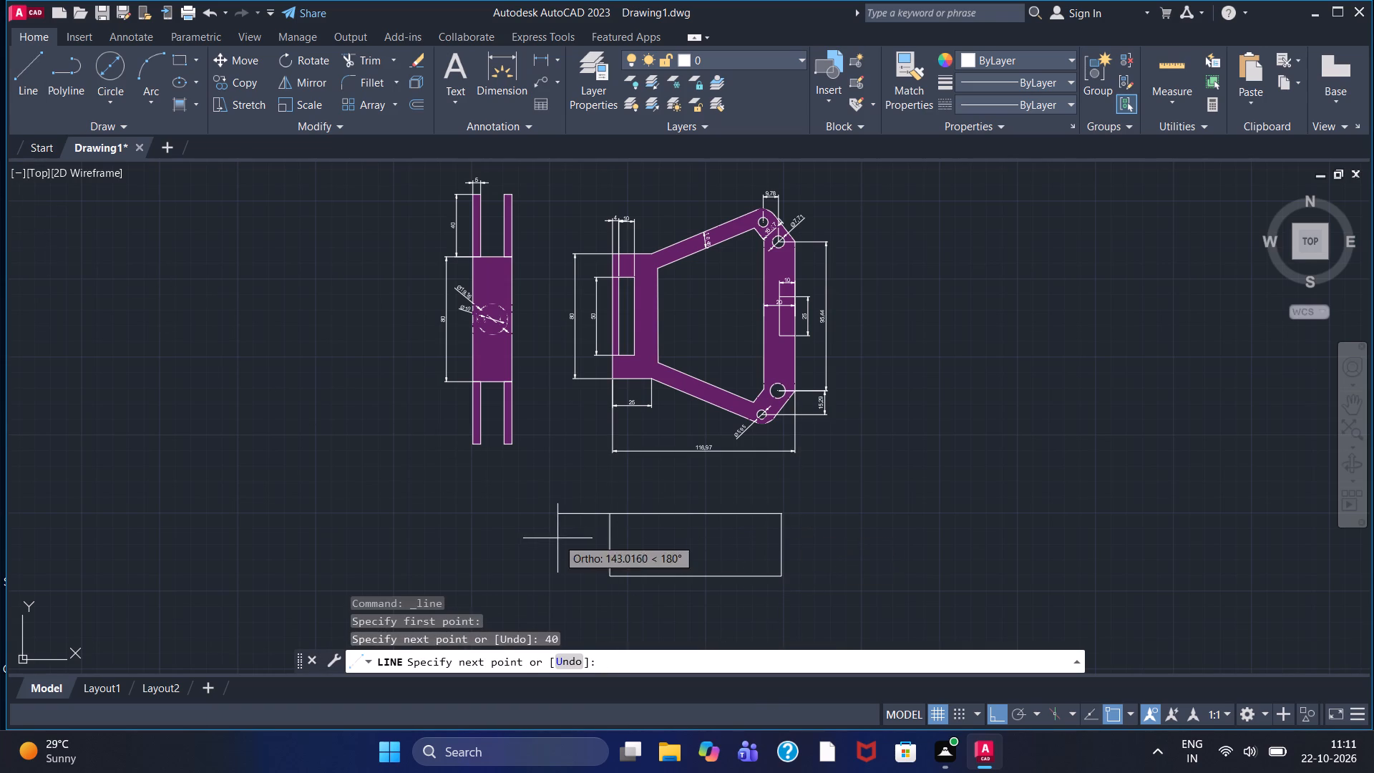
click(610, 515)
right_click(604, 514)
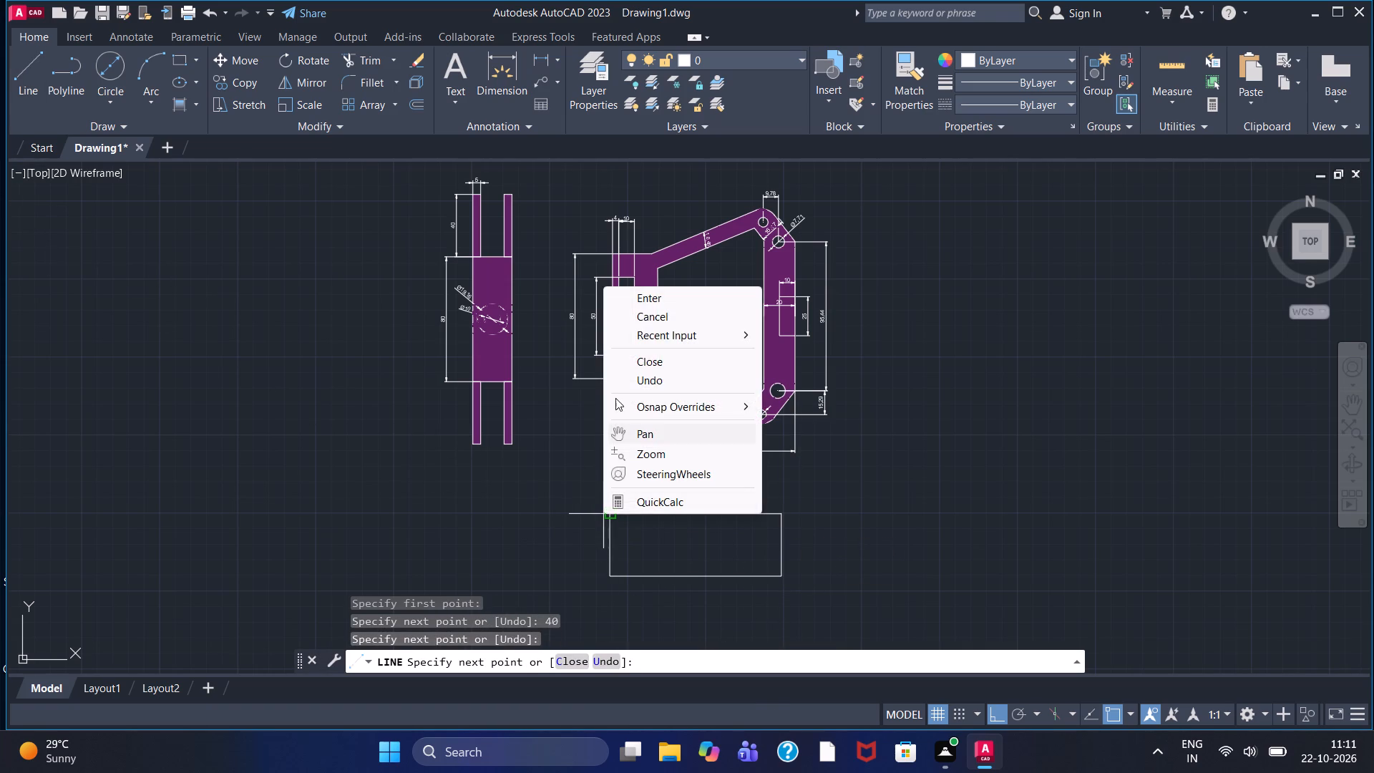
click(653, 295)
From the rectangle's lower wide-end corner, draw lines 85 along the bottom edge, 7.5 upward, and horizontally back past the wide-end edge.
scroll(685, 579, up, 2)
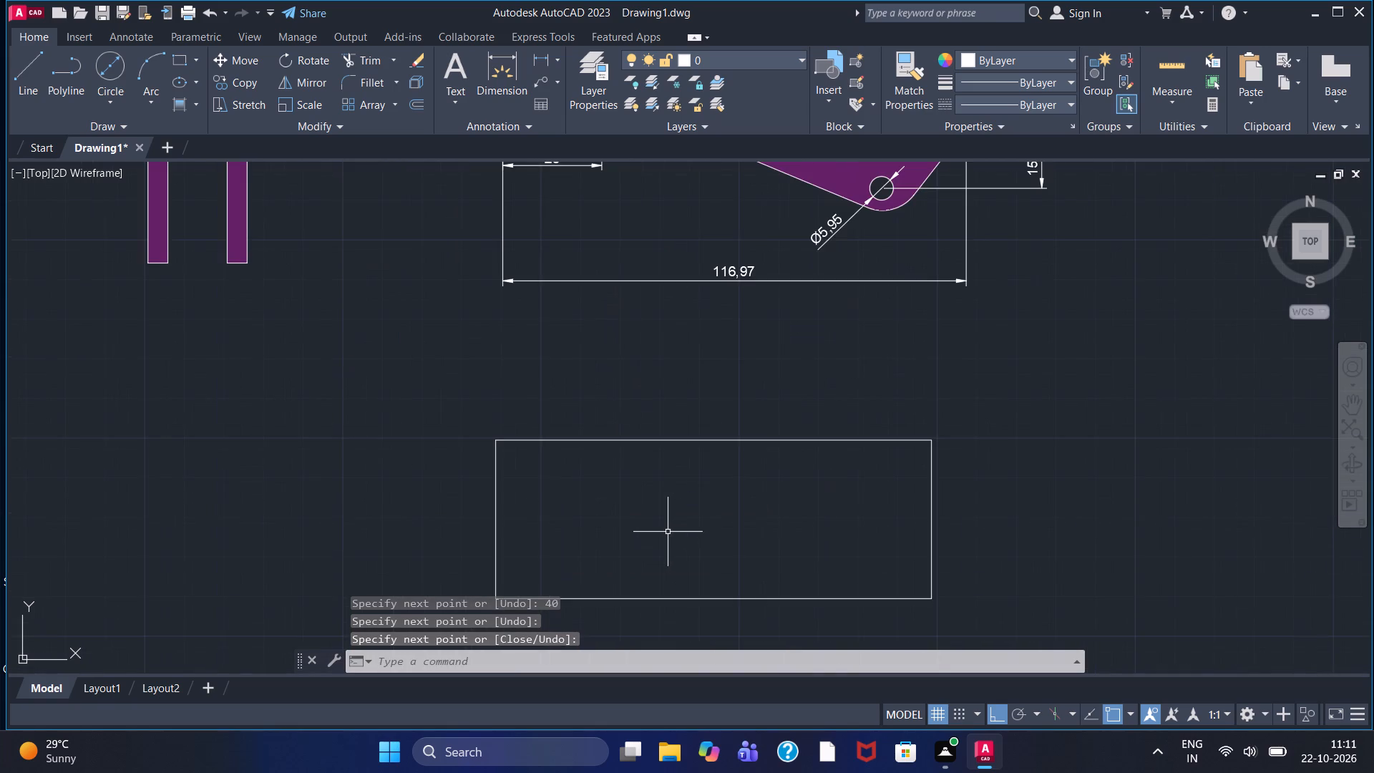
middle_drag(668, 532, 643, 472)
scroll(643, 472, down, 1)
scroll(643, 472, up, 1)
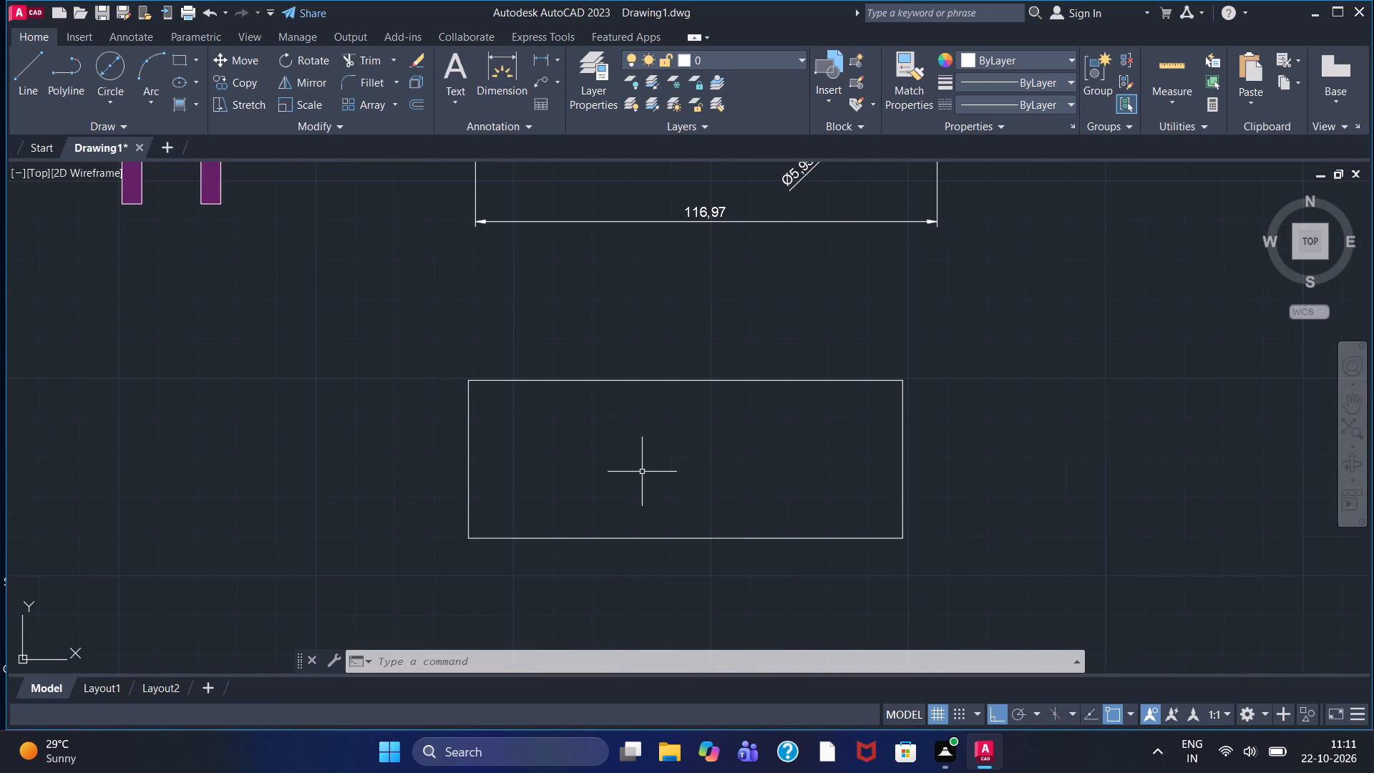
click(31, 98)
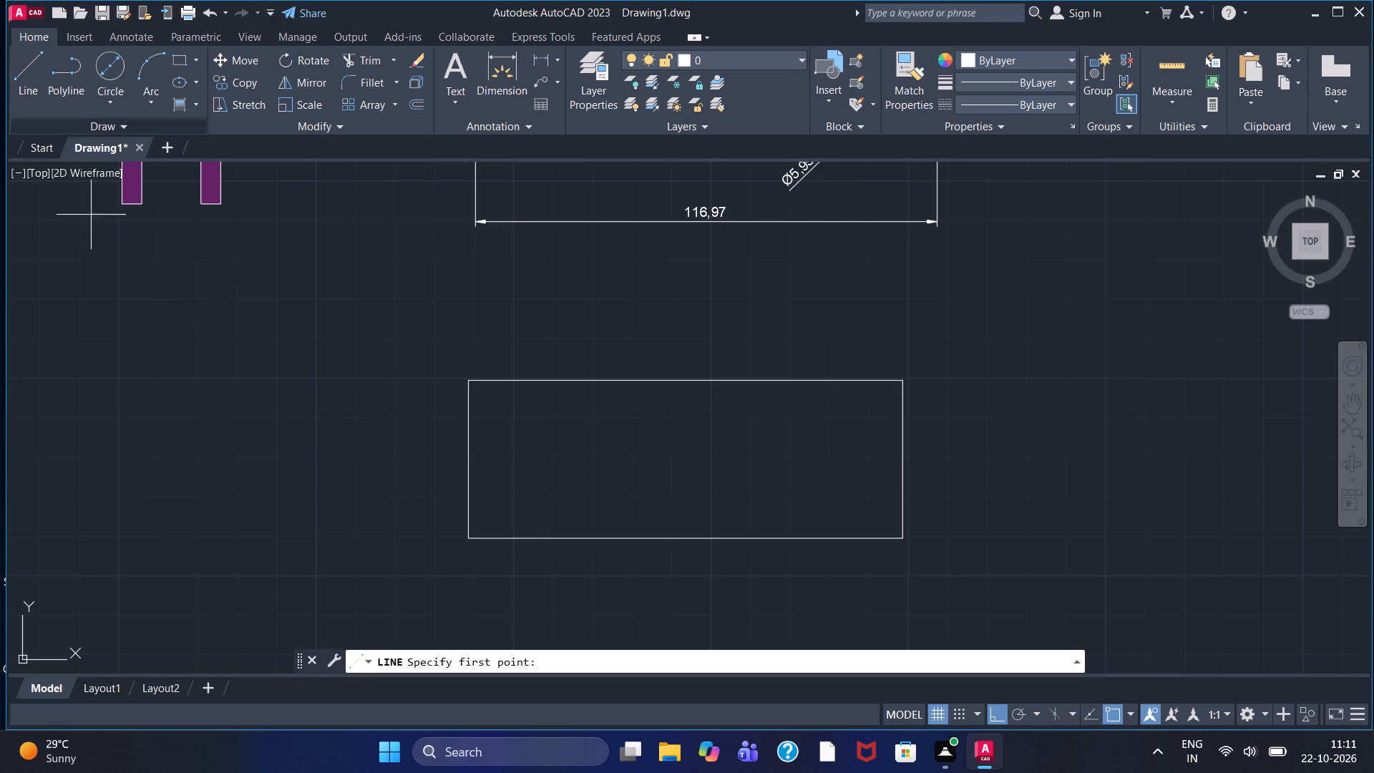
click(905, 539)
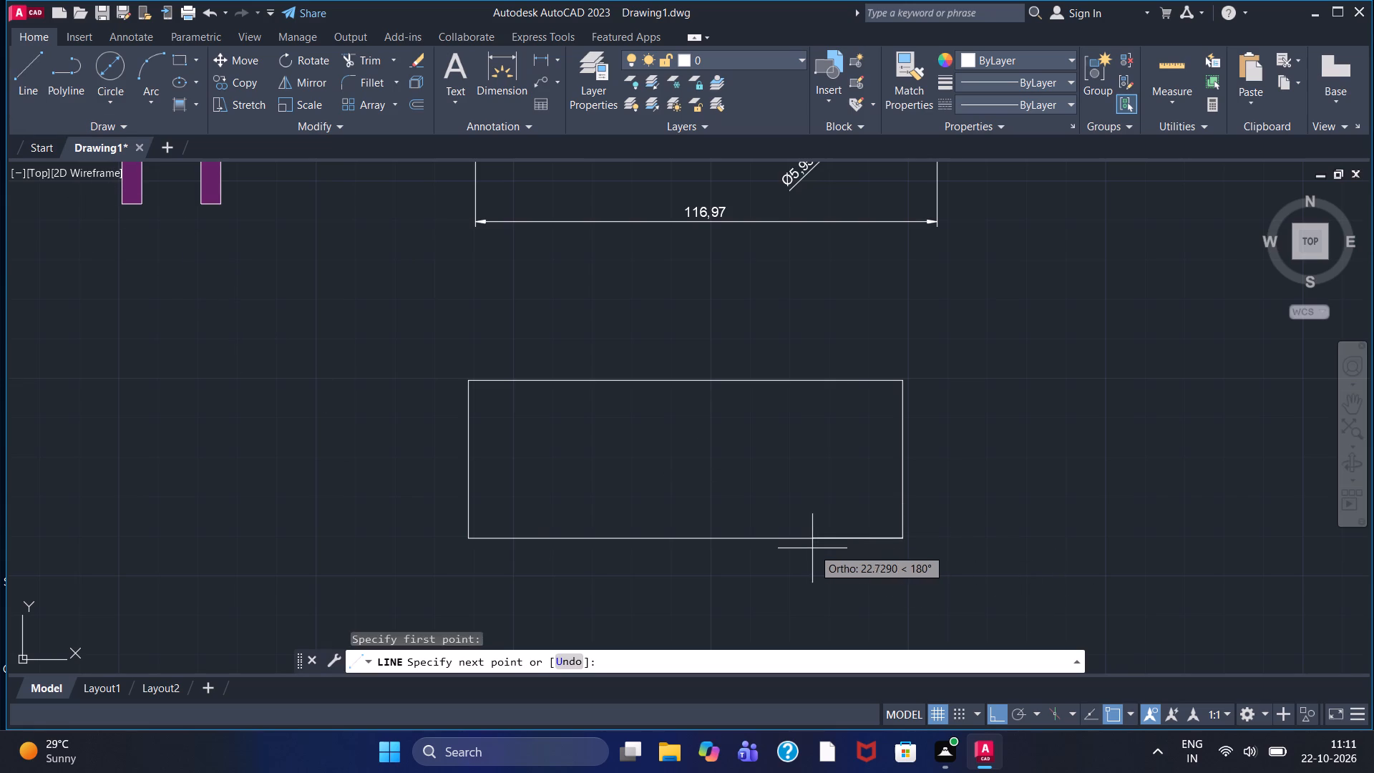
text(85)
key(Return)
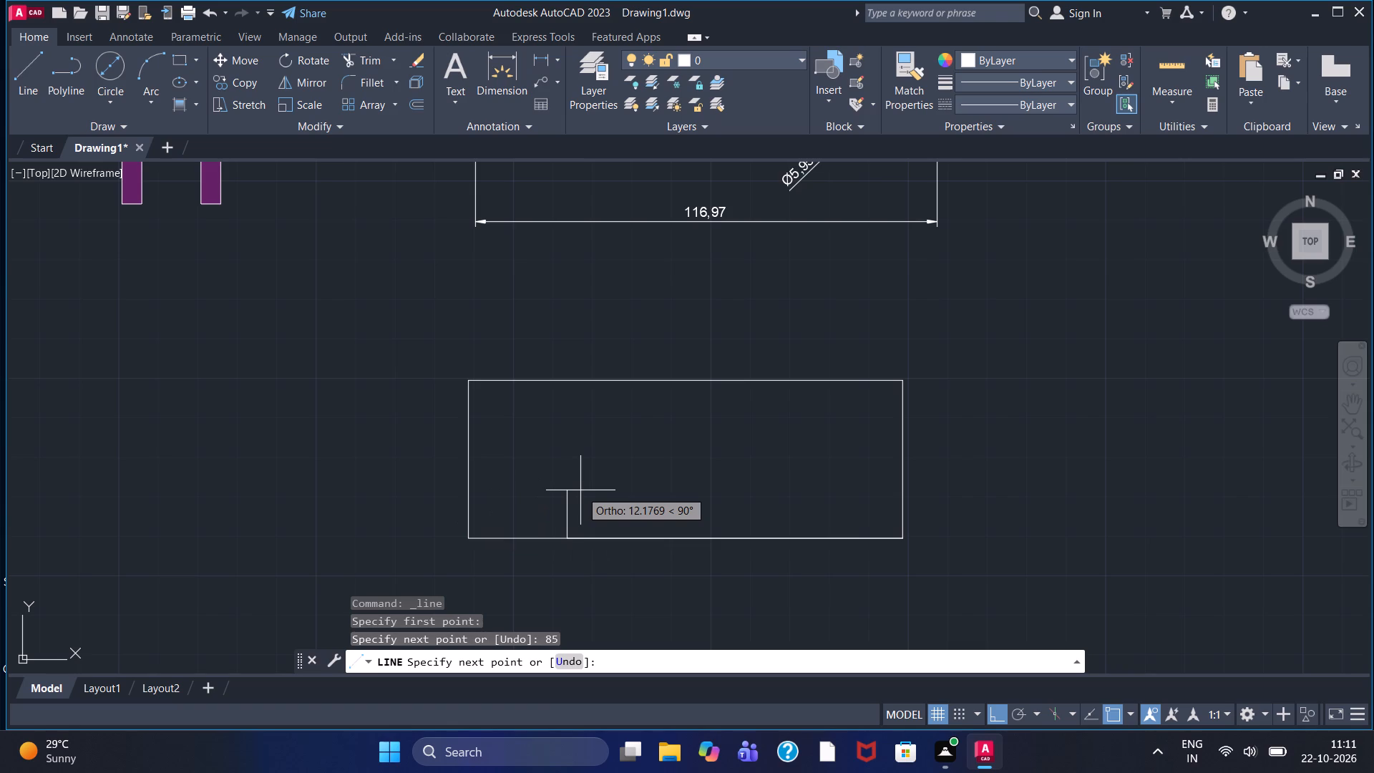
text(7.5)
key(Return)
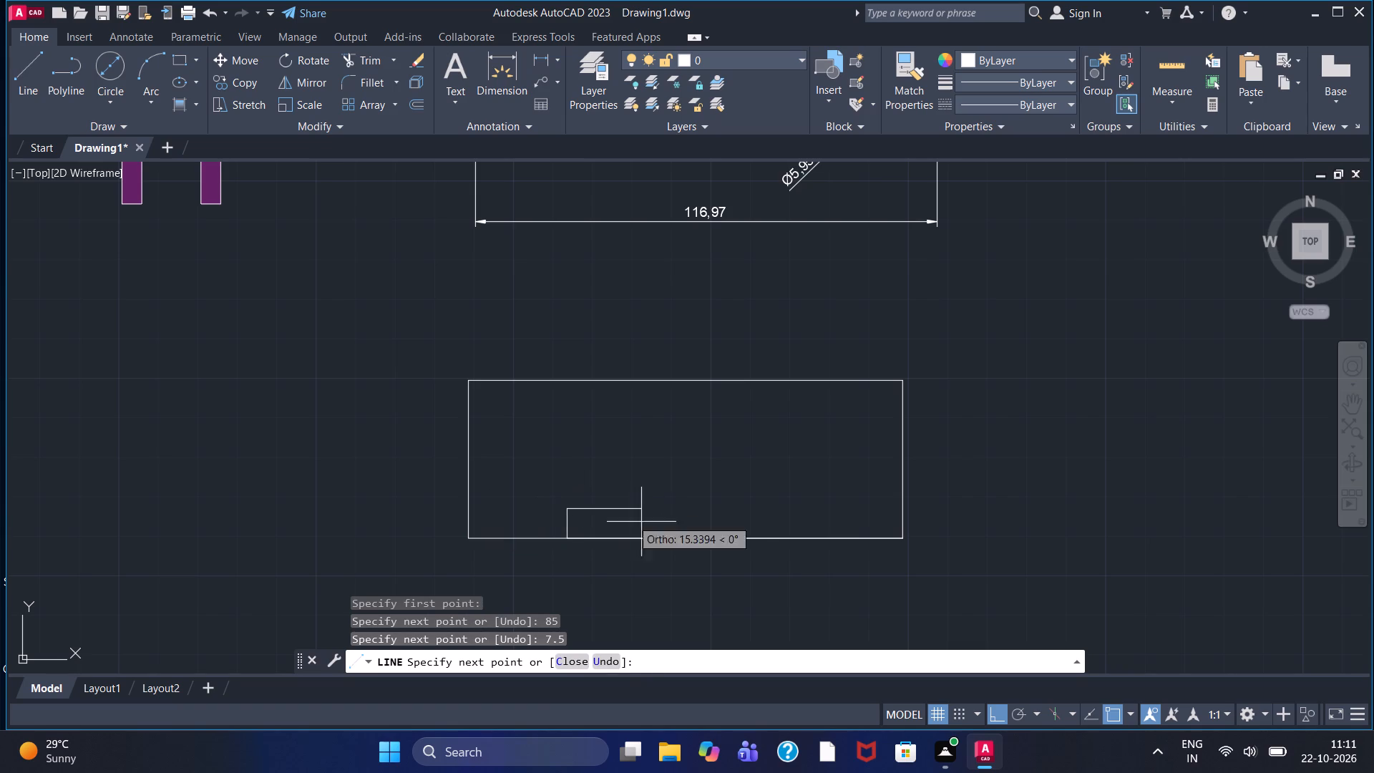
click(924, 507)
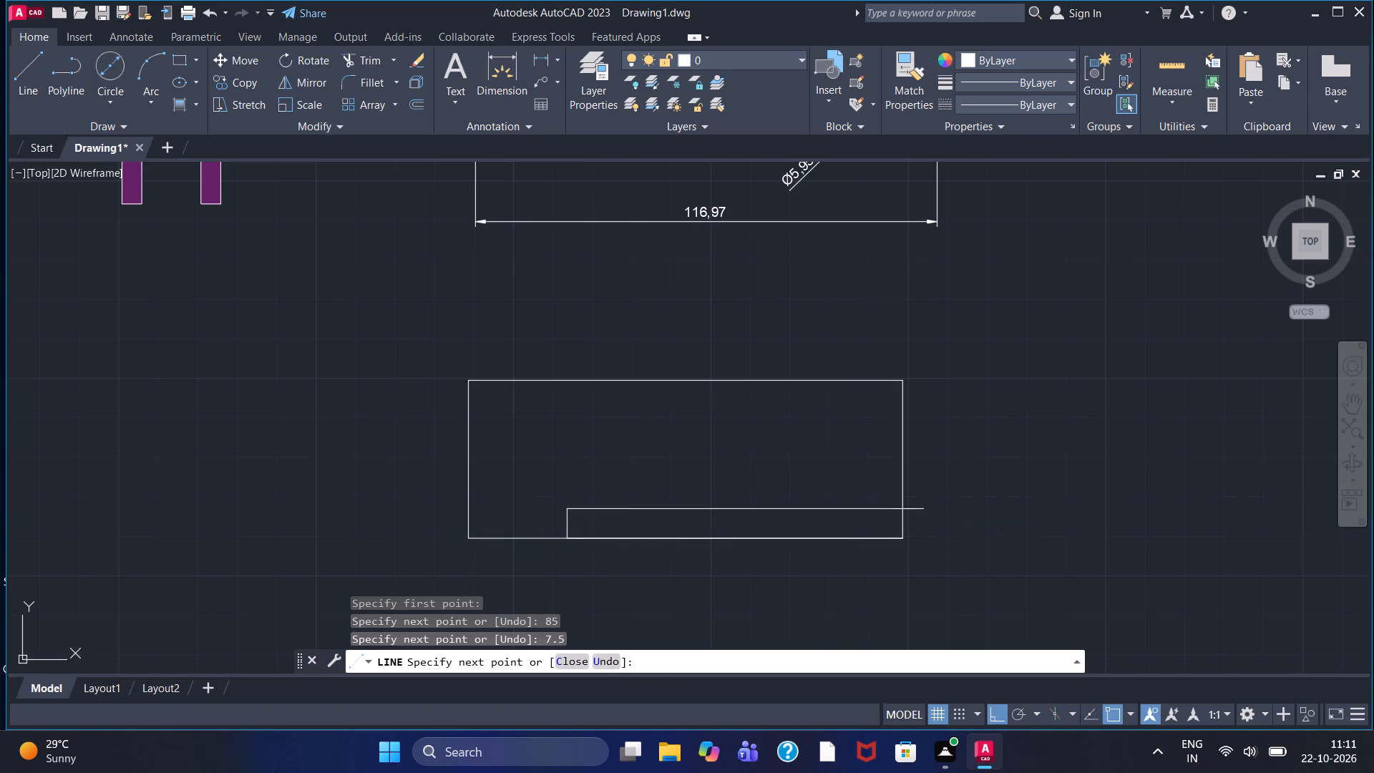
right_click(924, 507)
click(984, 290)
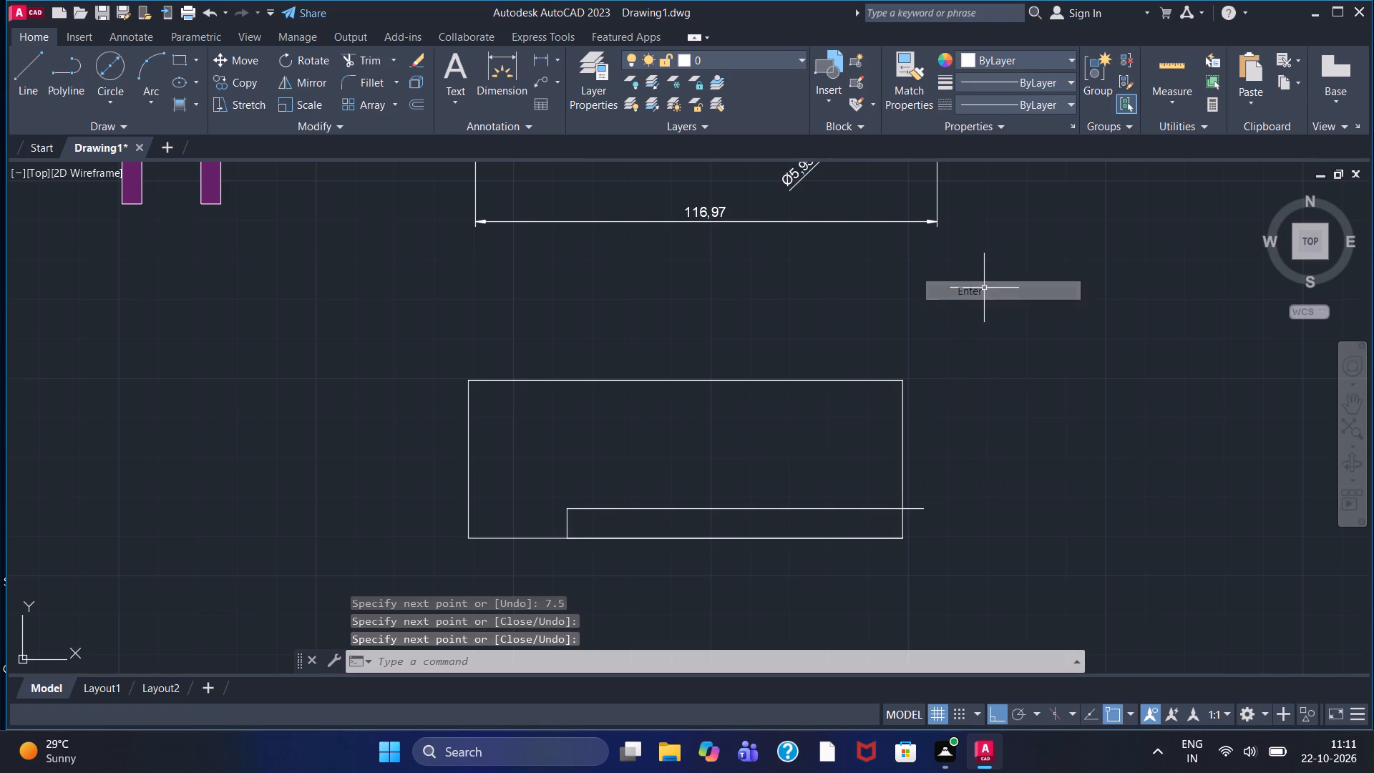
From the rectangle's upper wide-end corner, draw lines 85 along the top edge, 7.5 downward, and horizontally back past the wide-end edge.
click(39, 74)
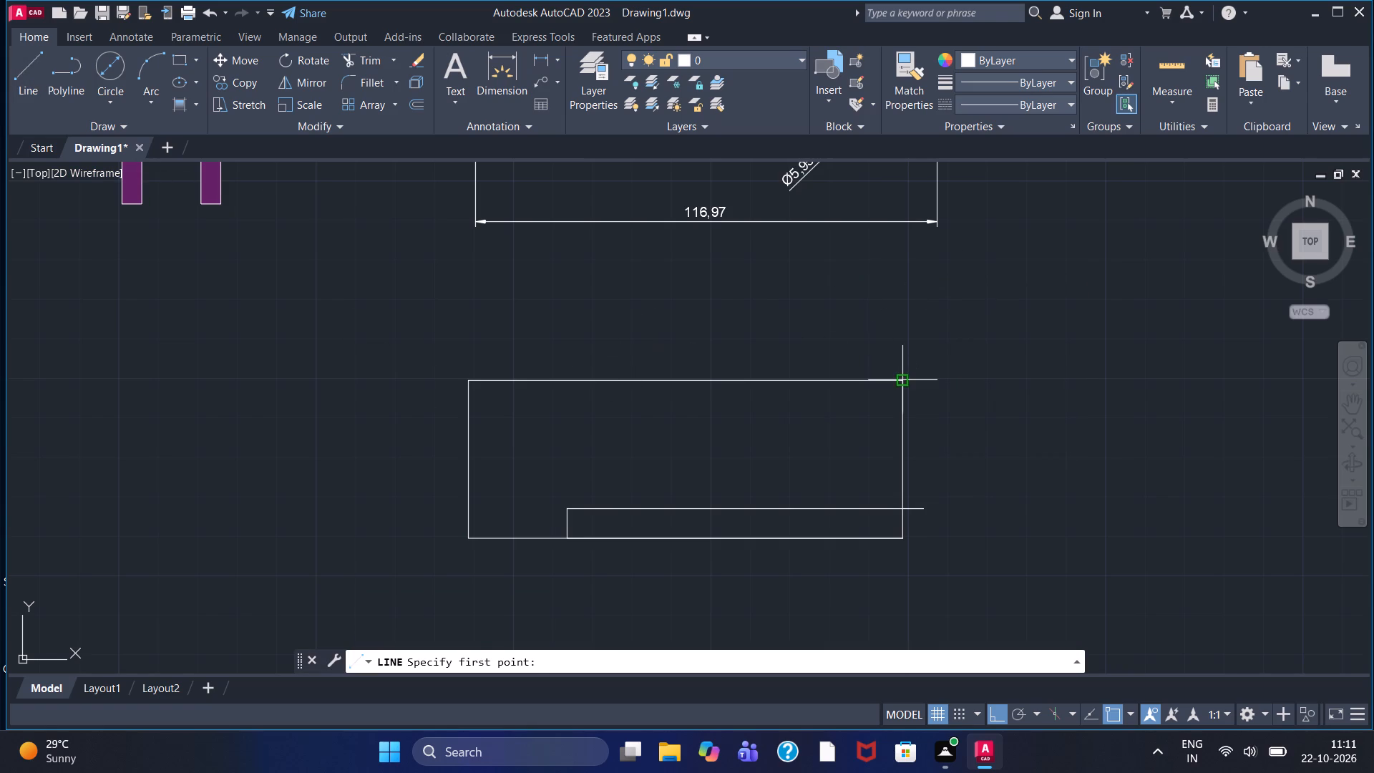
click(906, 385)
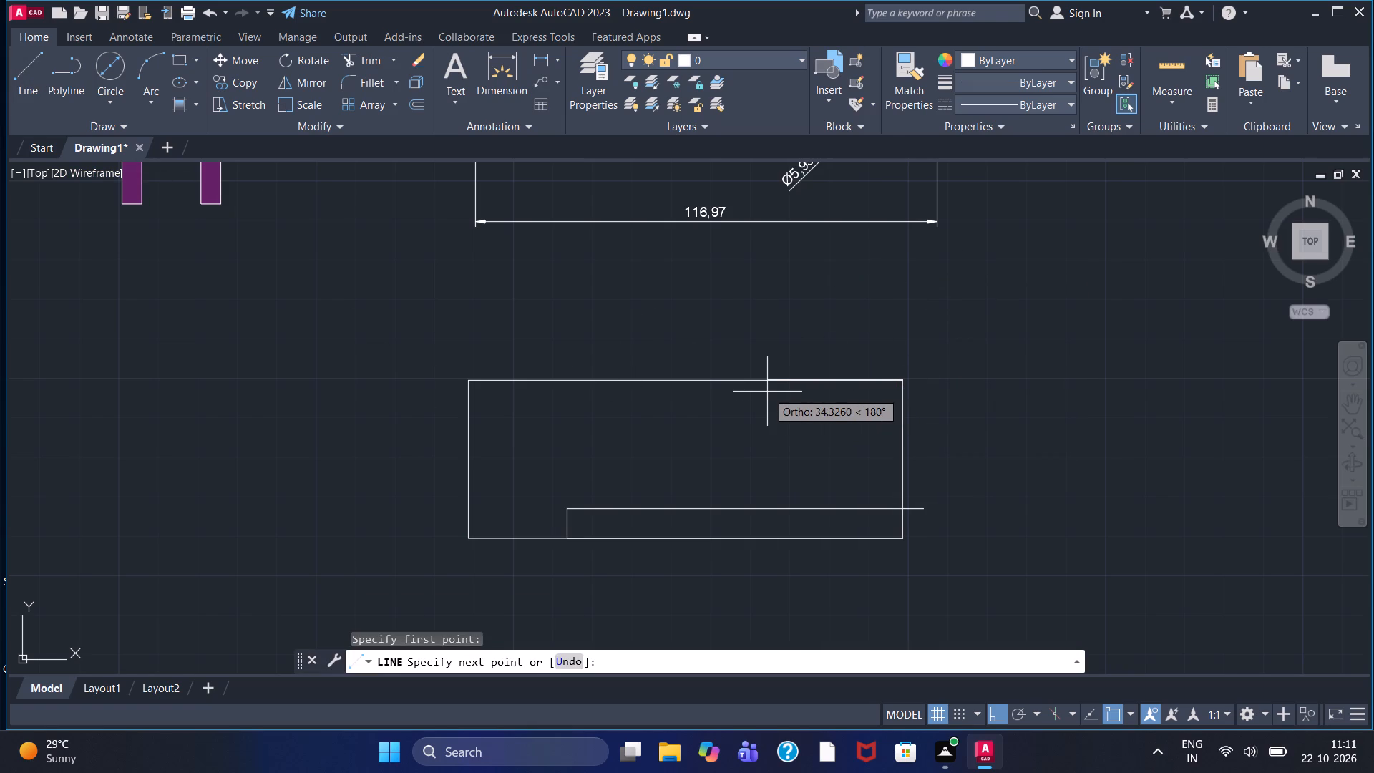
text(85)
key(Return)
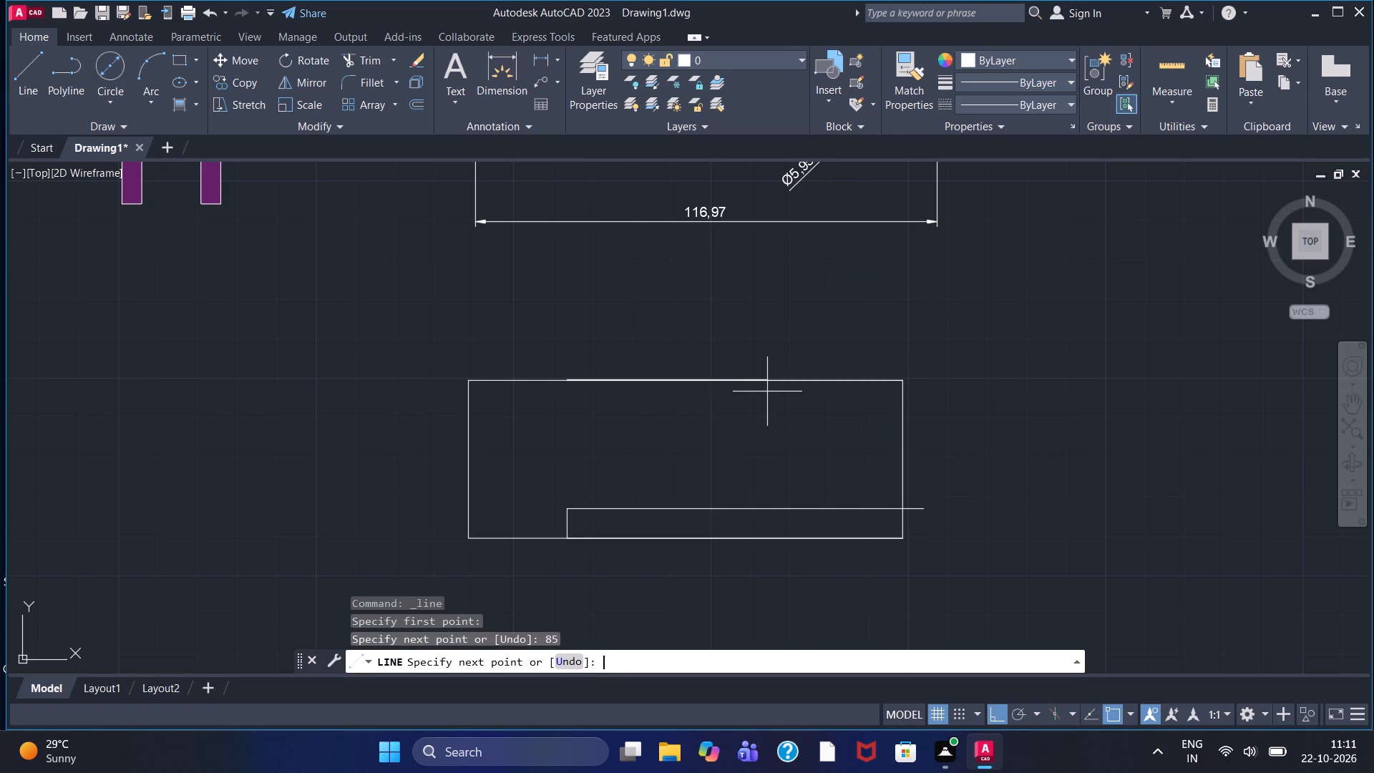
text(7.5)
key(Return)
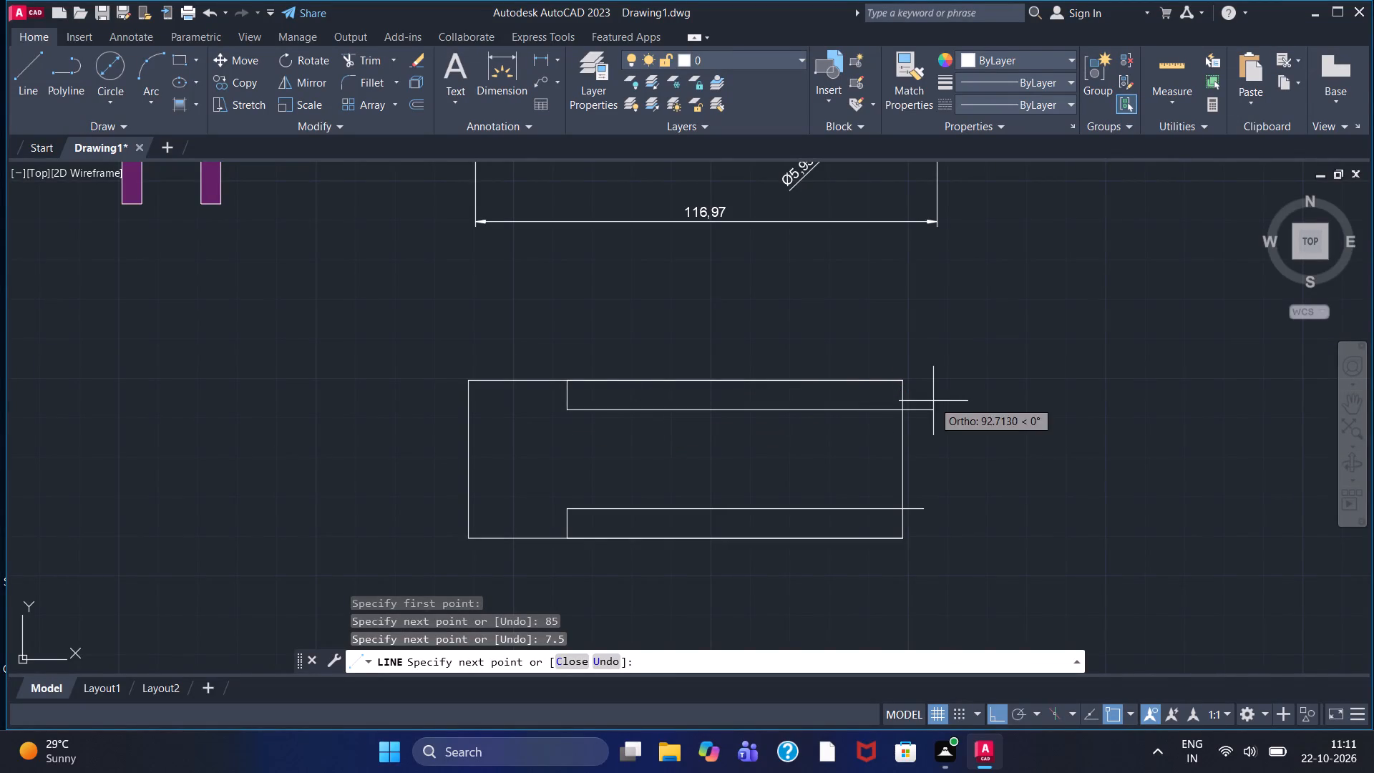
double_click(945, 403)
right_click(945, 403)
click(971, 413)
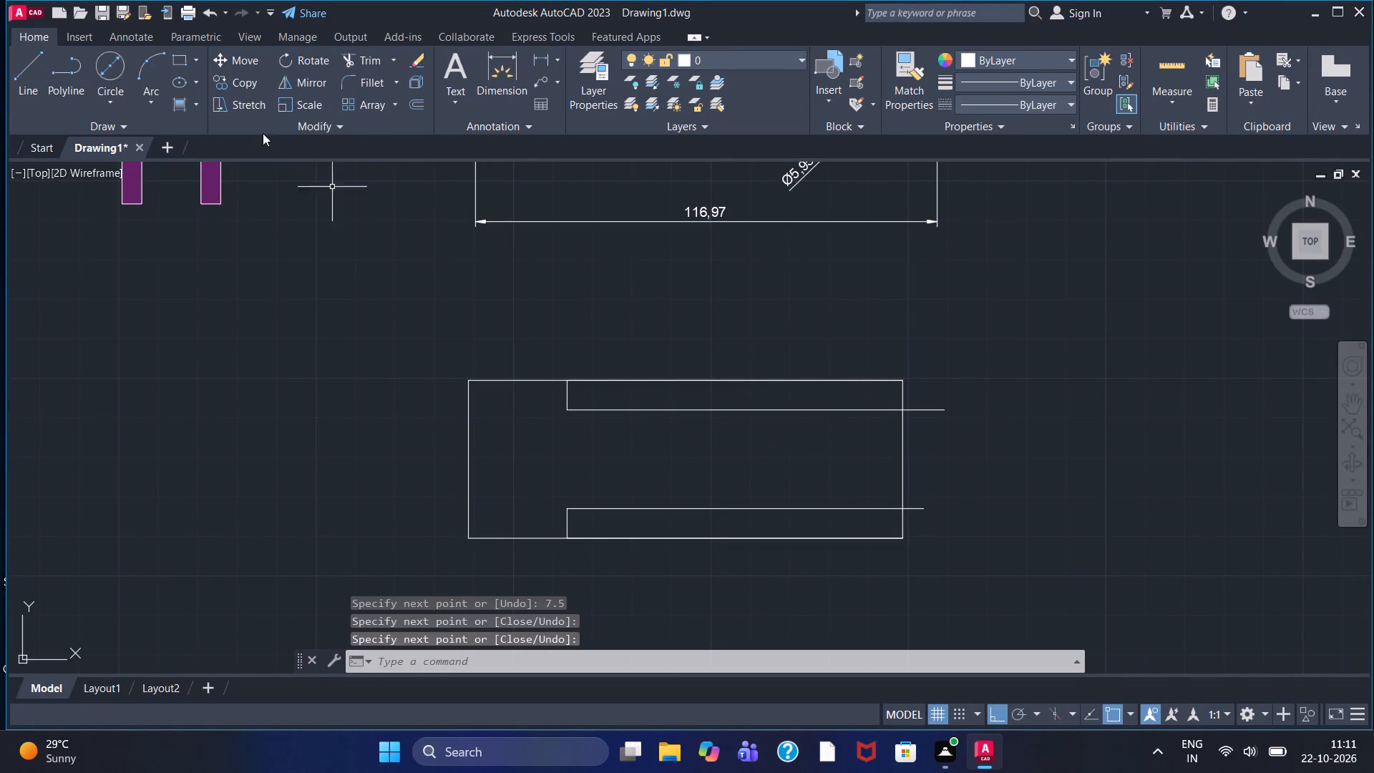
Trim the two horizontal line ends that overhang the rectangle's wide-end edge.
click(359, 53)
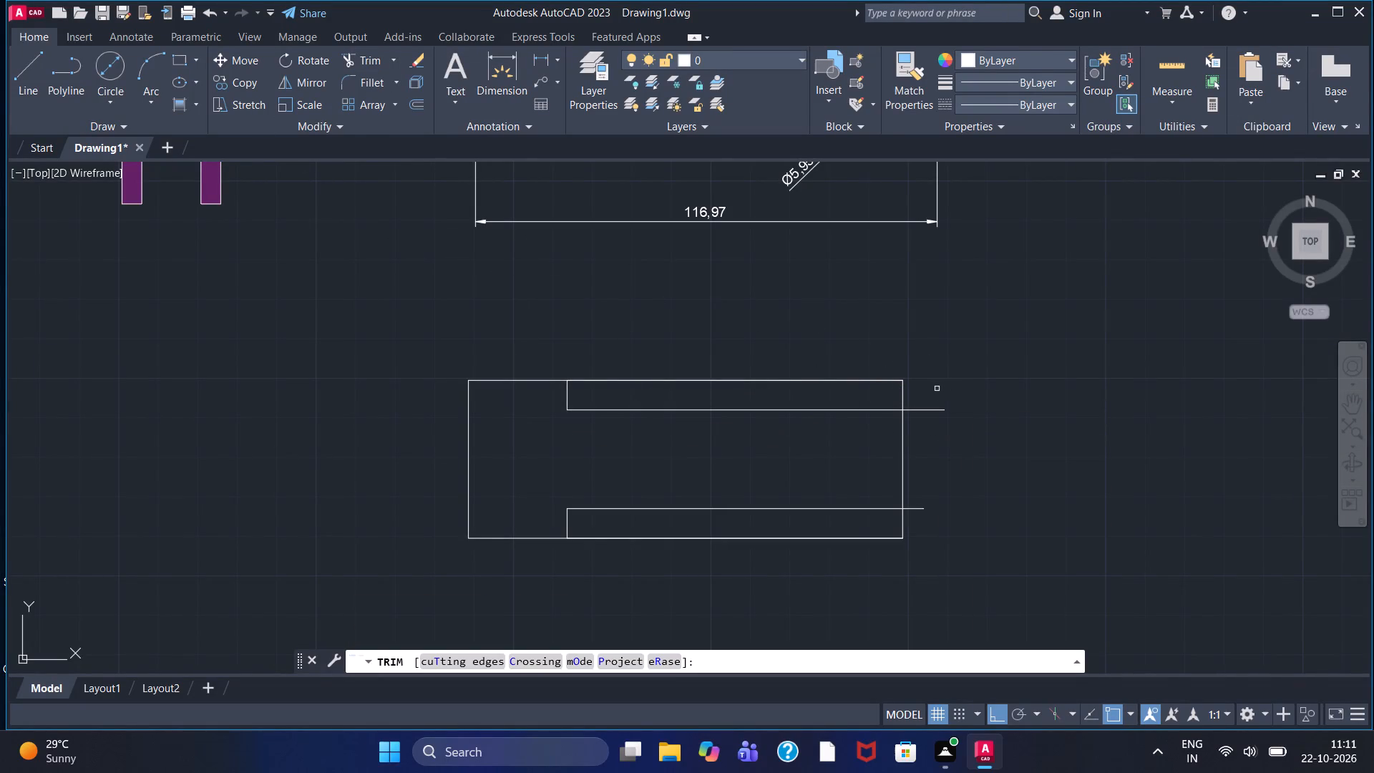
drag(932, 390, 917, 527)
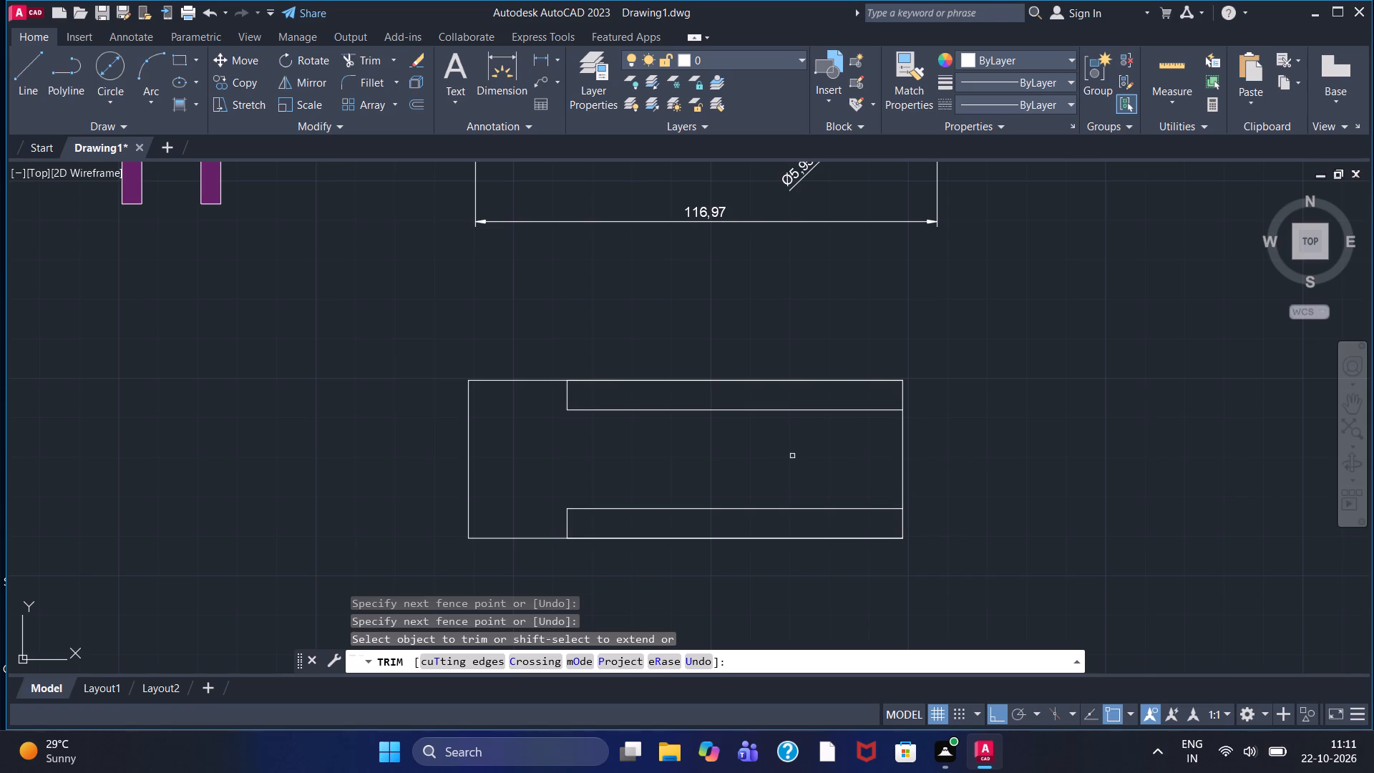
Draw a vertical line across the full height of the rectangle near its wide end, overshooting the top and bottom edges.
click(26, 84)
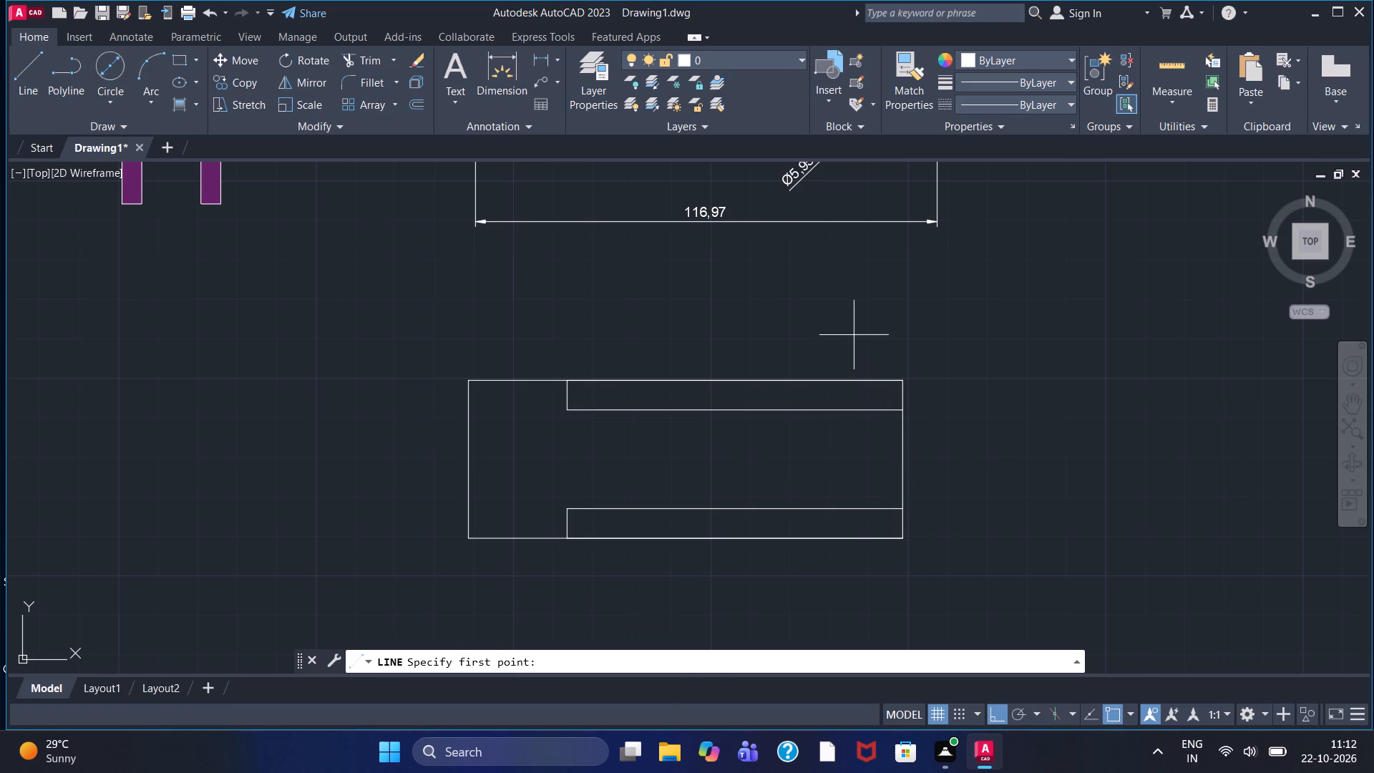
click(854, 335)
click(845, 567)
right_click(841, 571)
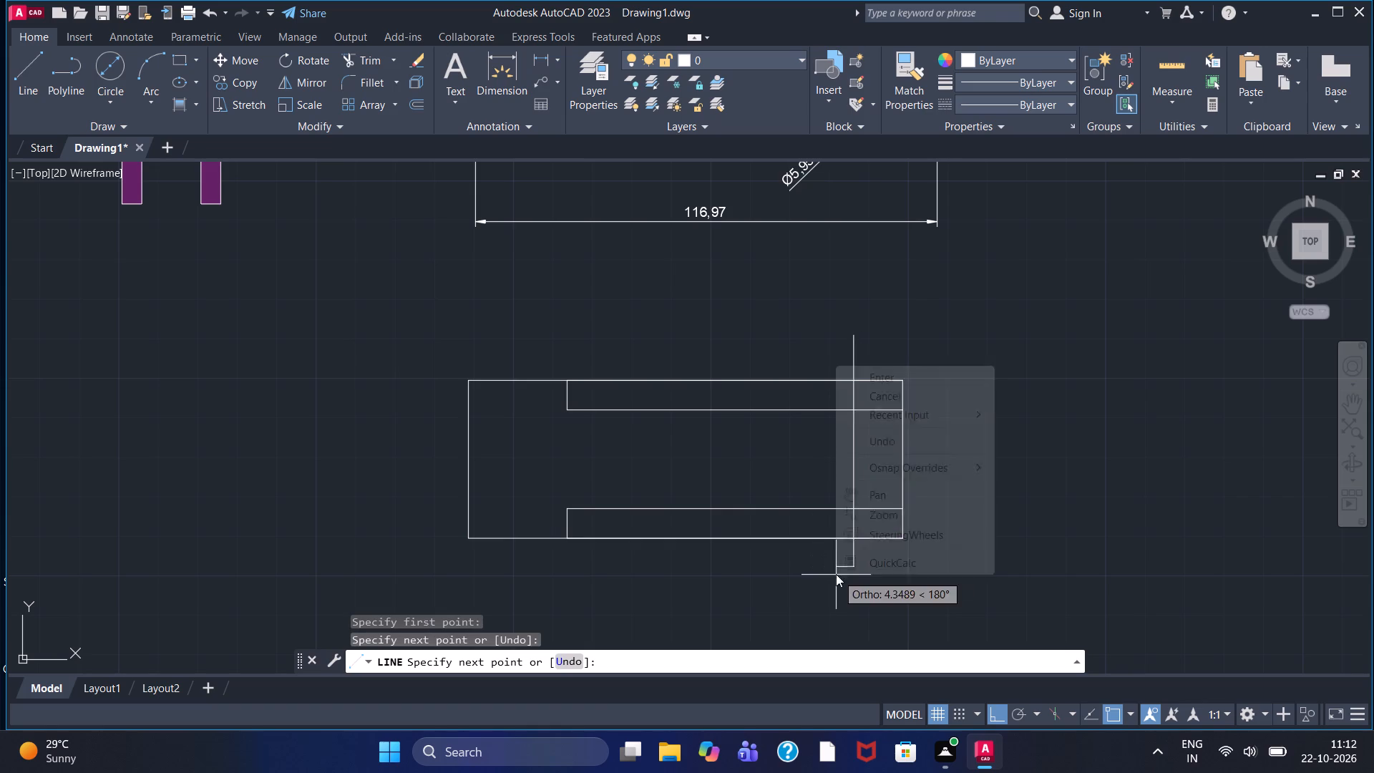
click(882, 381)
From the upper strip's inner corner, draw lines 5 toward the base end, 25 downward, and across to the lower strip's corner.
click(17, 80)
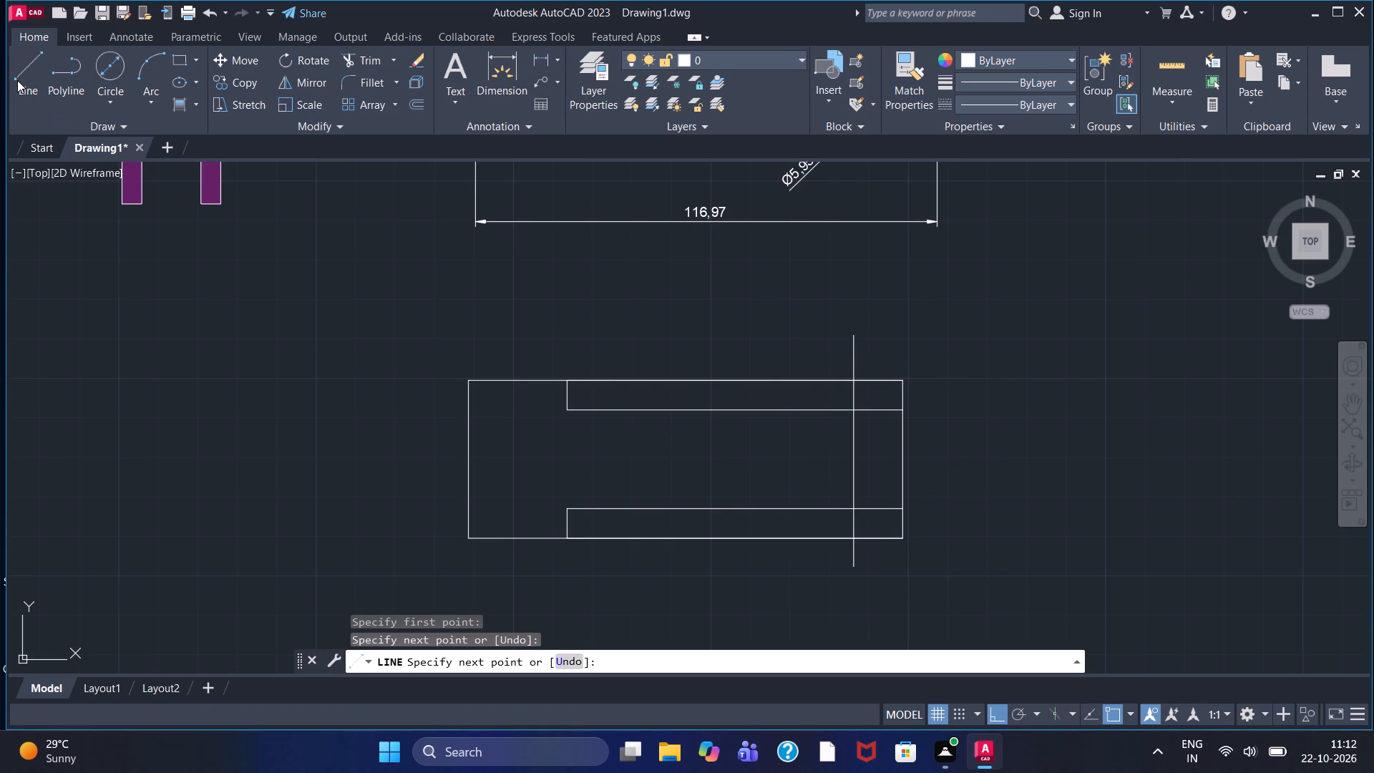
click(17, 80)
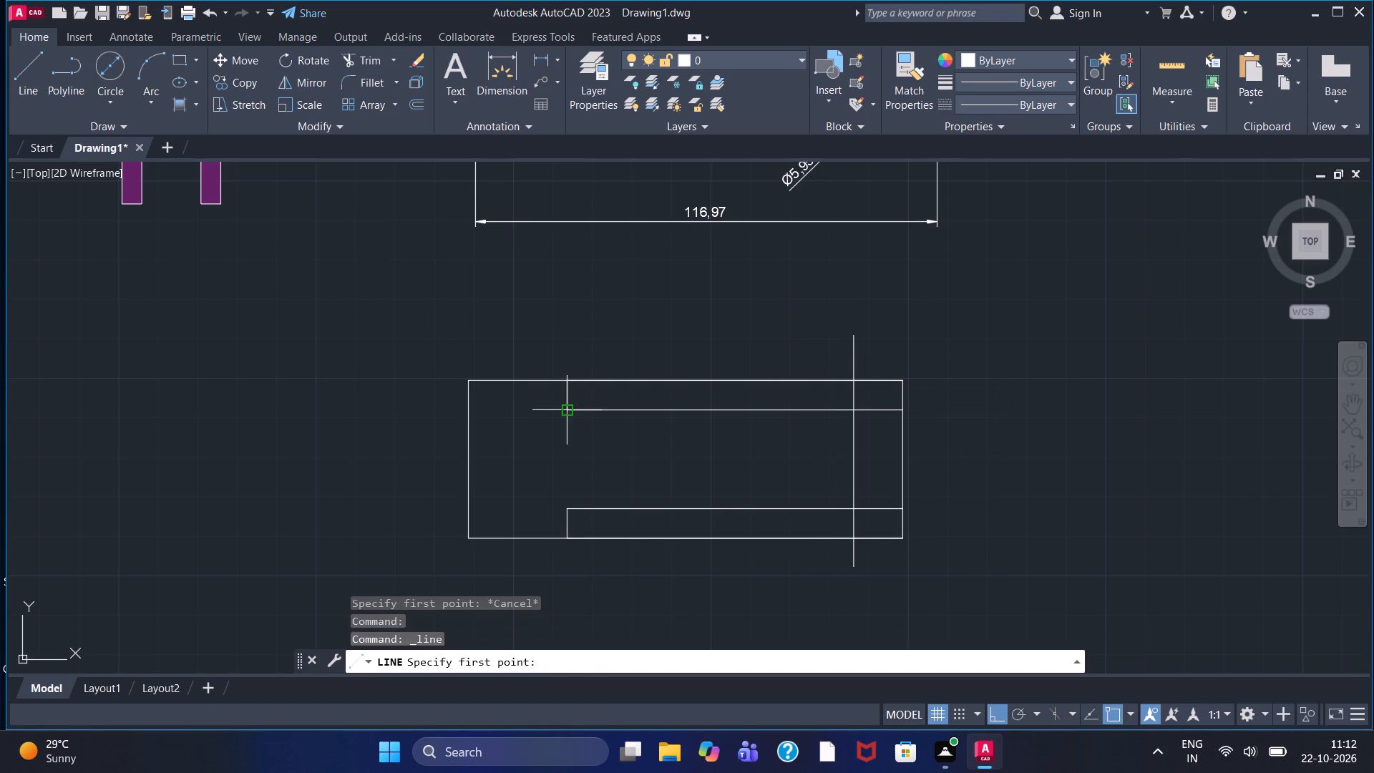
click(567, 409)
key(5)
key(Return)
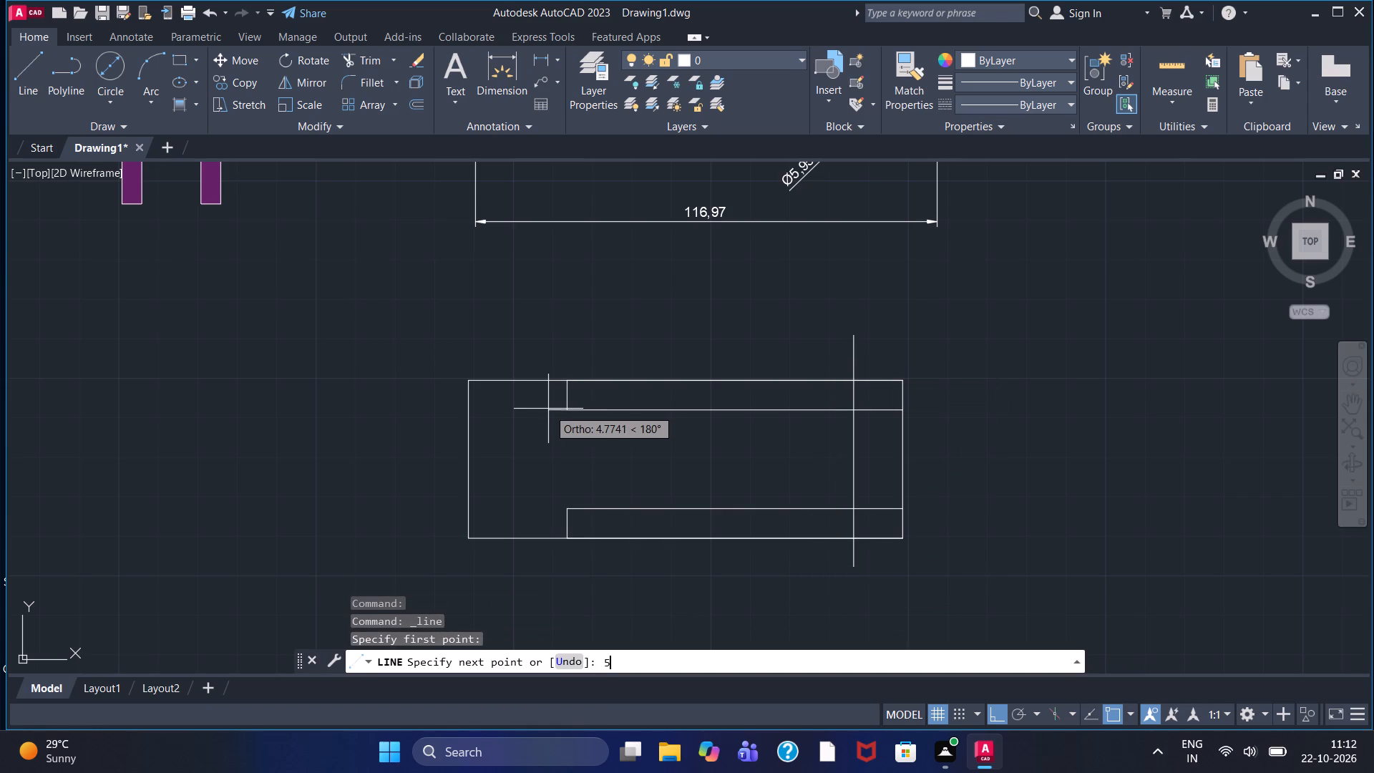
text(25)
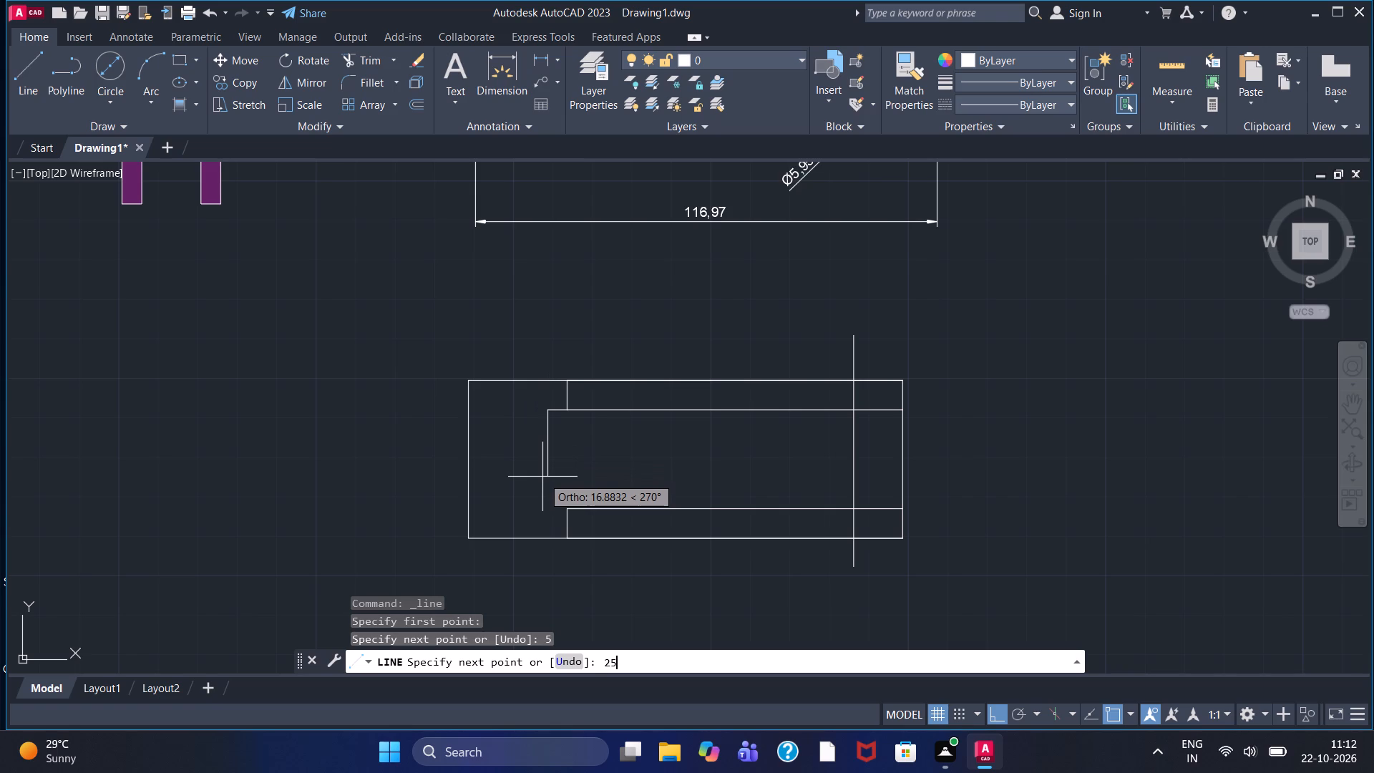
key(Return)
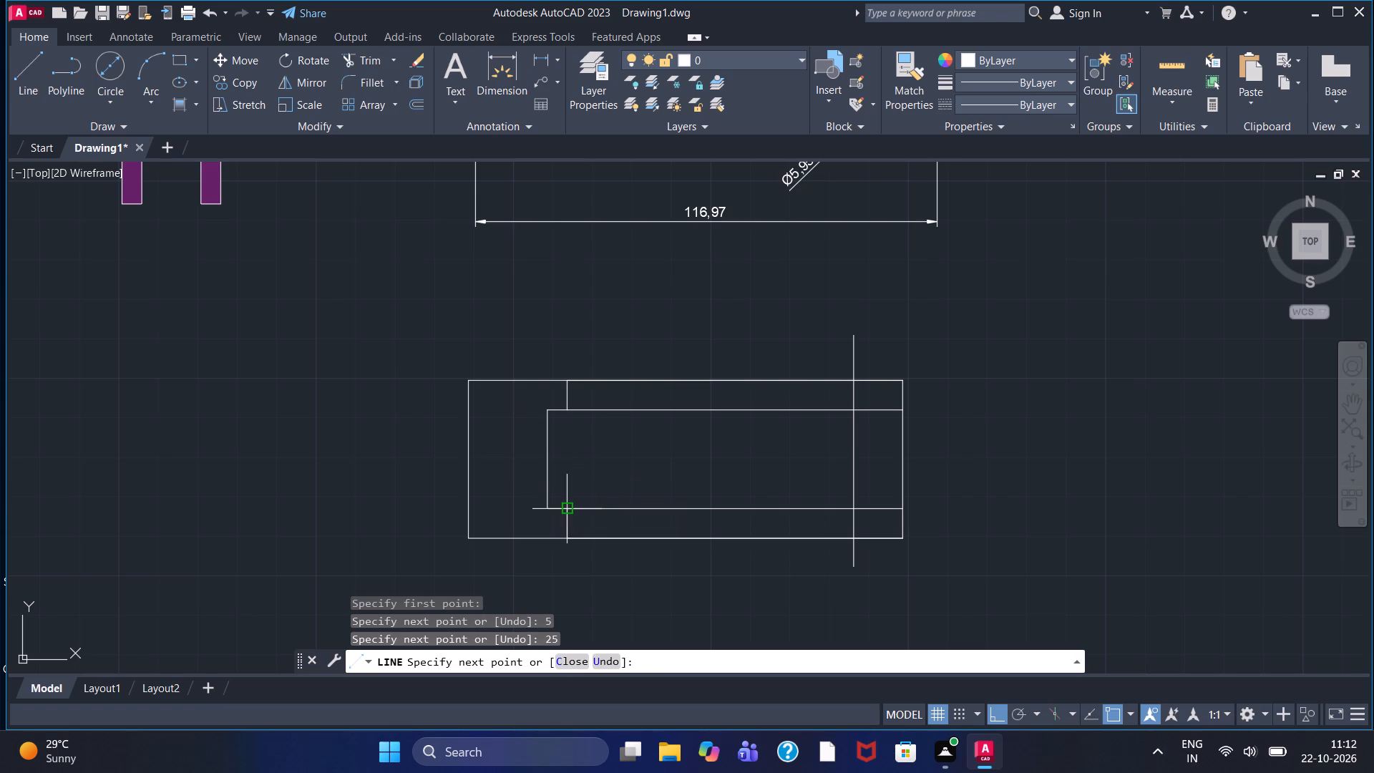
click(565, 505)
right_click(578, 466)
click(613, 476)
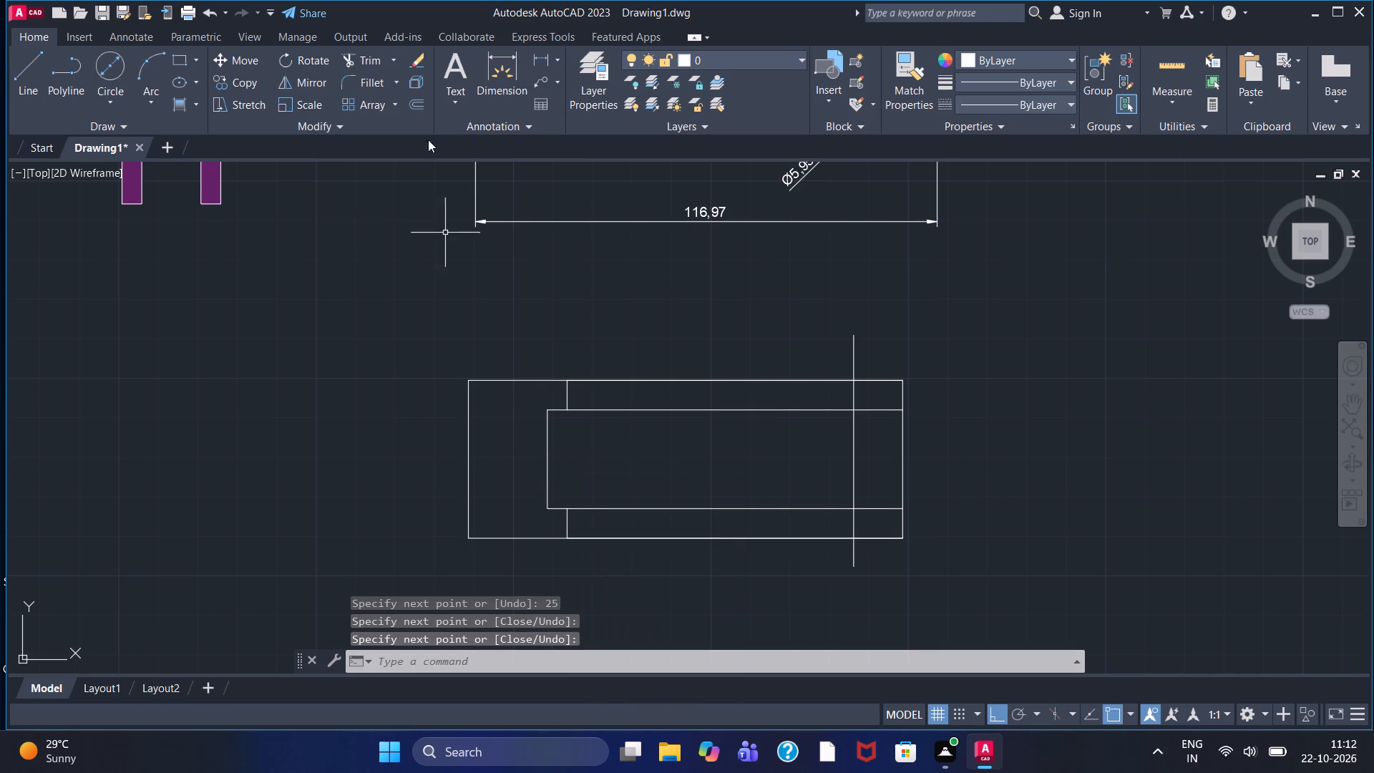
Trim the vertical line near the wide end so only its part between the two inner horizontal lines remains.
click(369, 57)
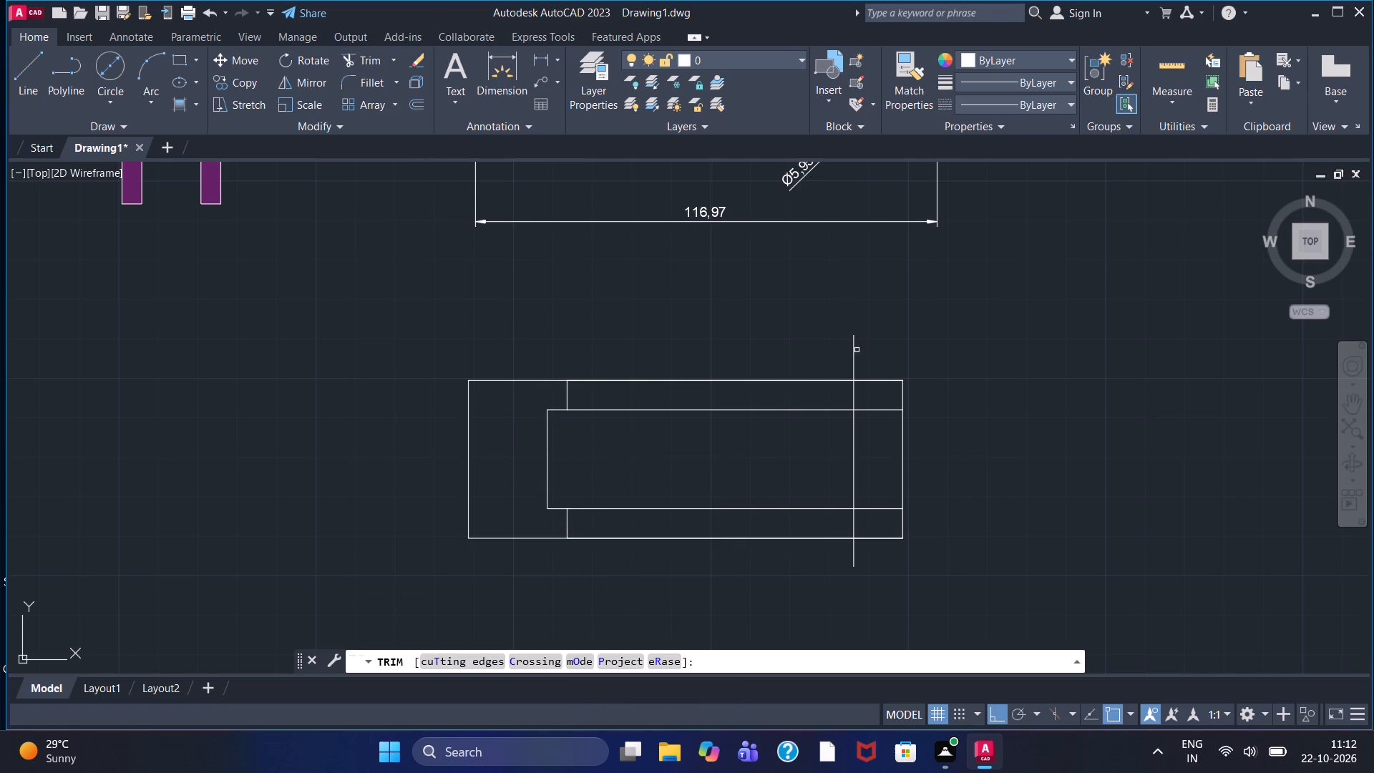
drag(835, 395, 852, 397)
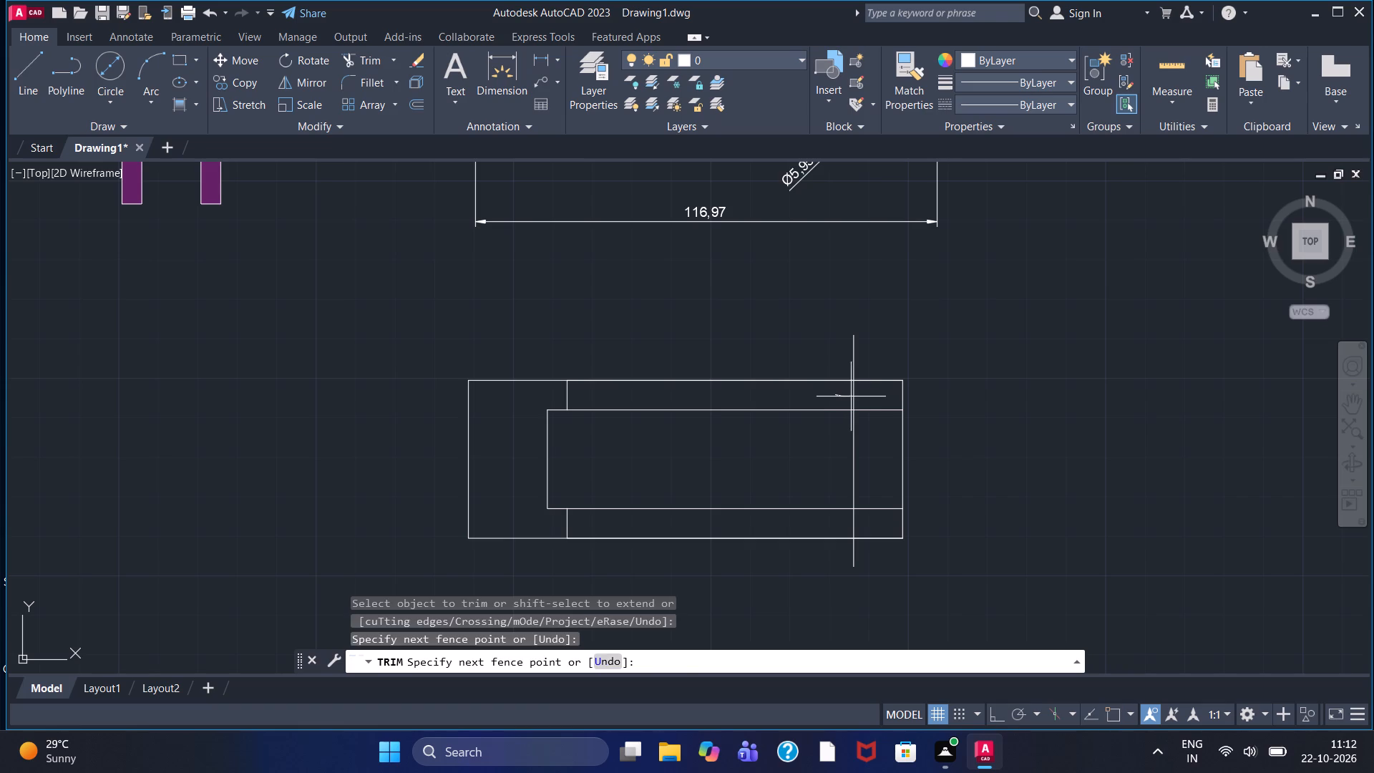
drag(852, 397, 869, 397)
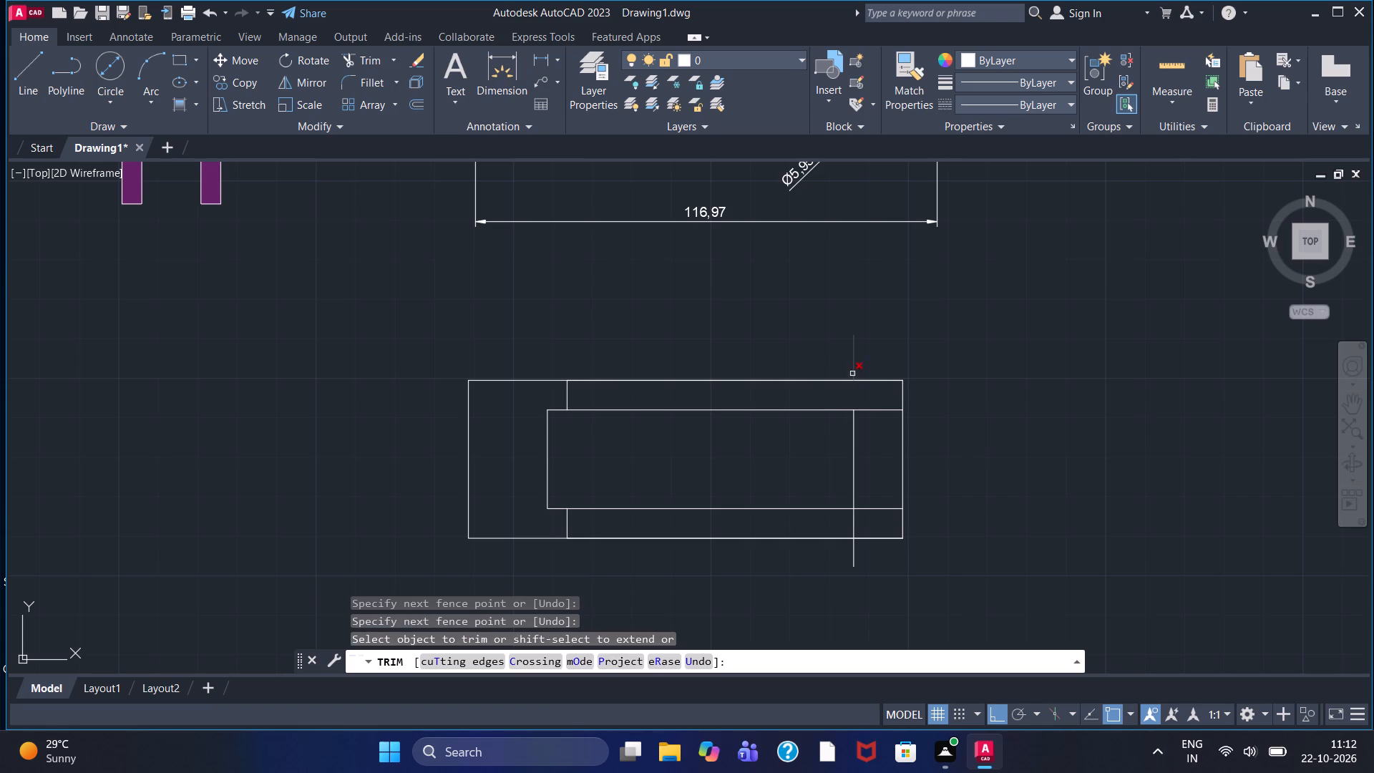
drag(834, 359, 867, 366)
drag(846, 523, 863, 522)
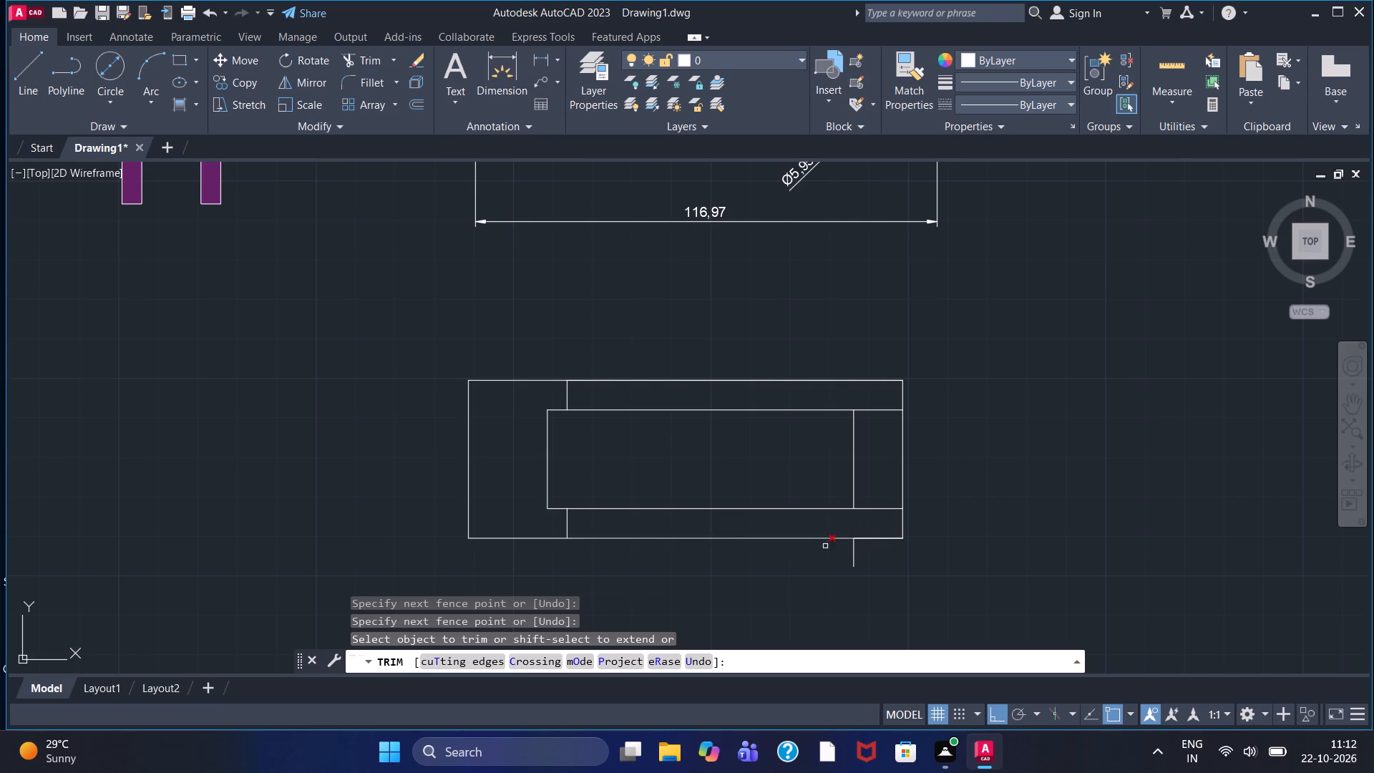
drag(842, 560, 867, 561)
Draw a vertical line through the rectangle between the 25 line and the strips' short ends, overshooting the top and bottom edges.
click(39, 71)
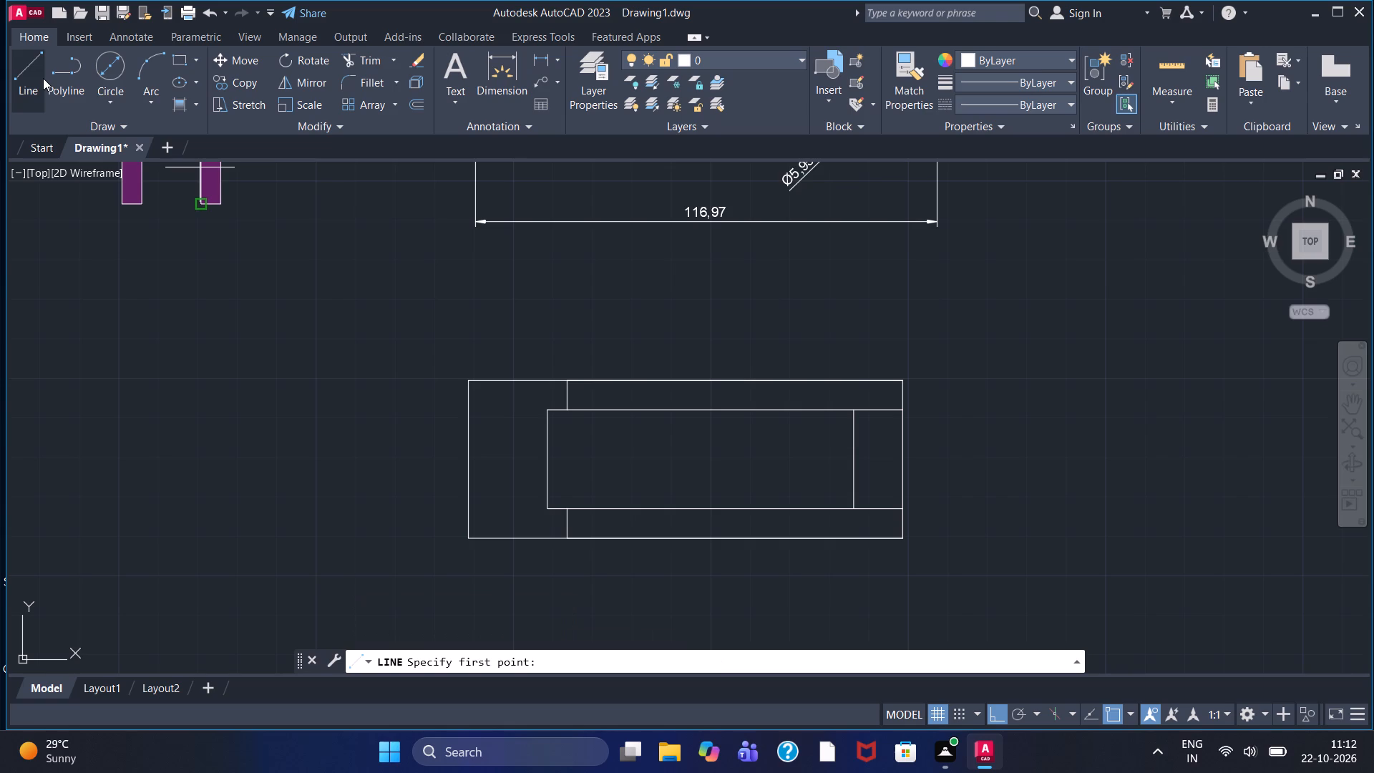
scroll(550, 399, up, 3)
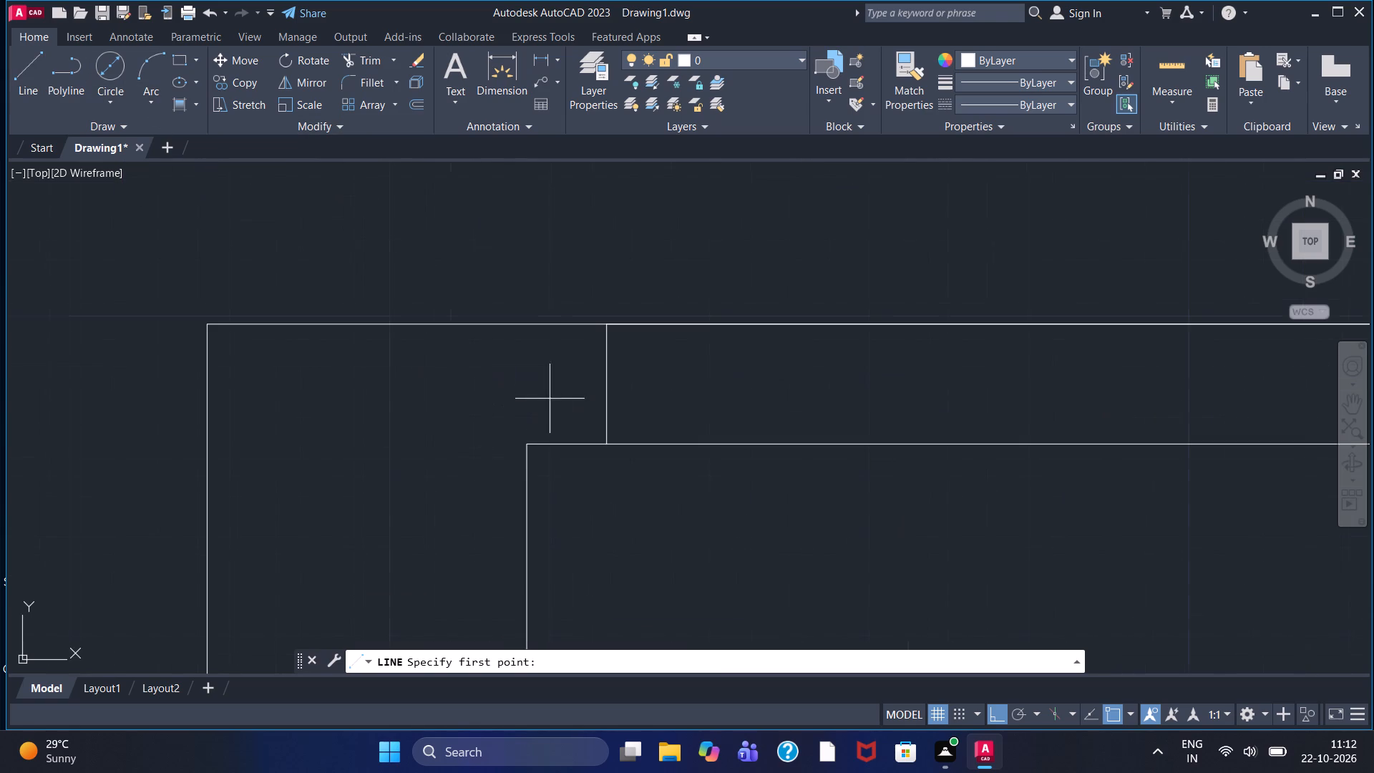
click(540, 299)
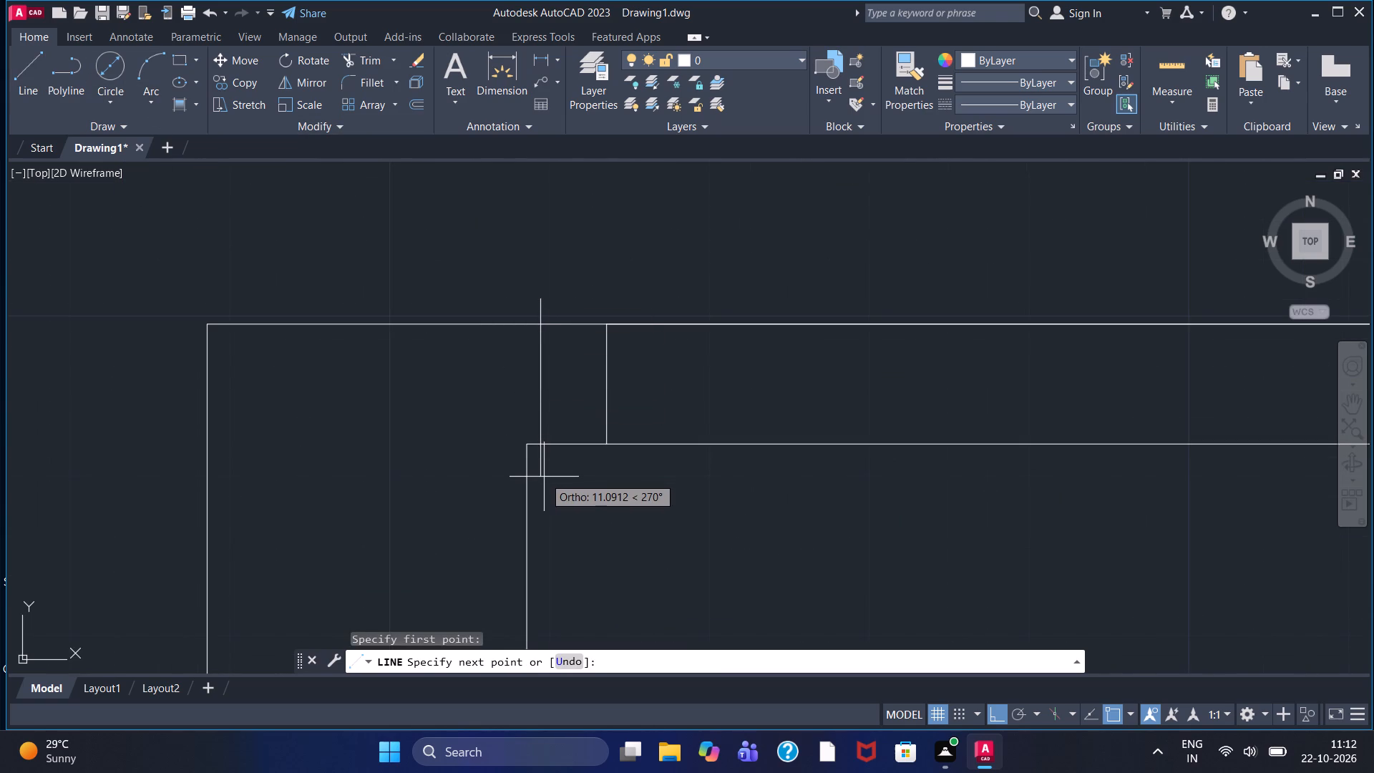
scroll(544, 477, down, 2)
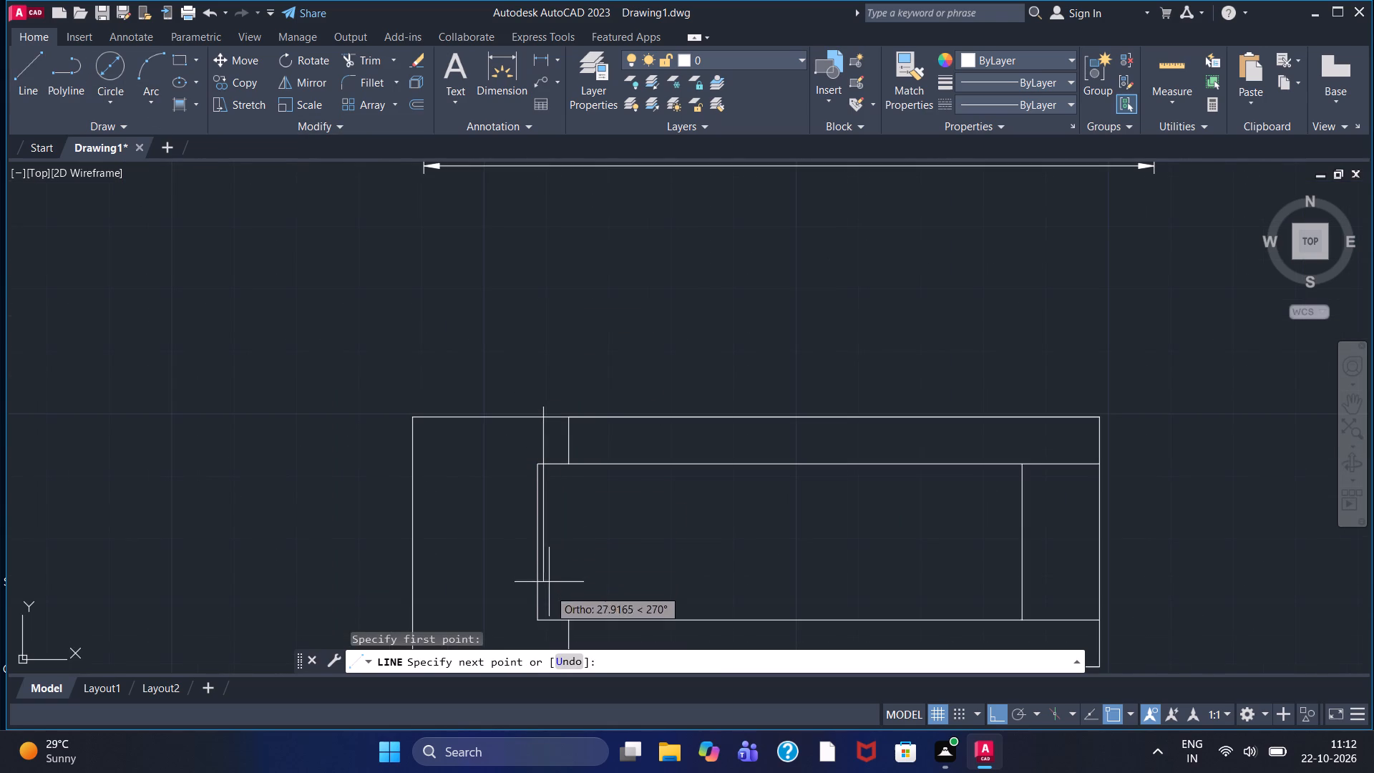
middle_drag(543, 634, 585, 448)
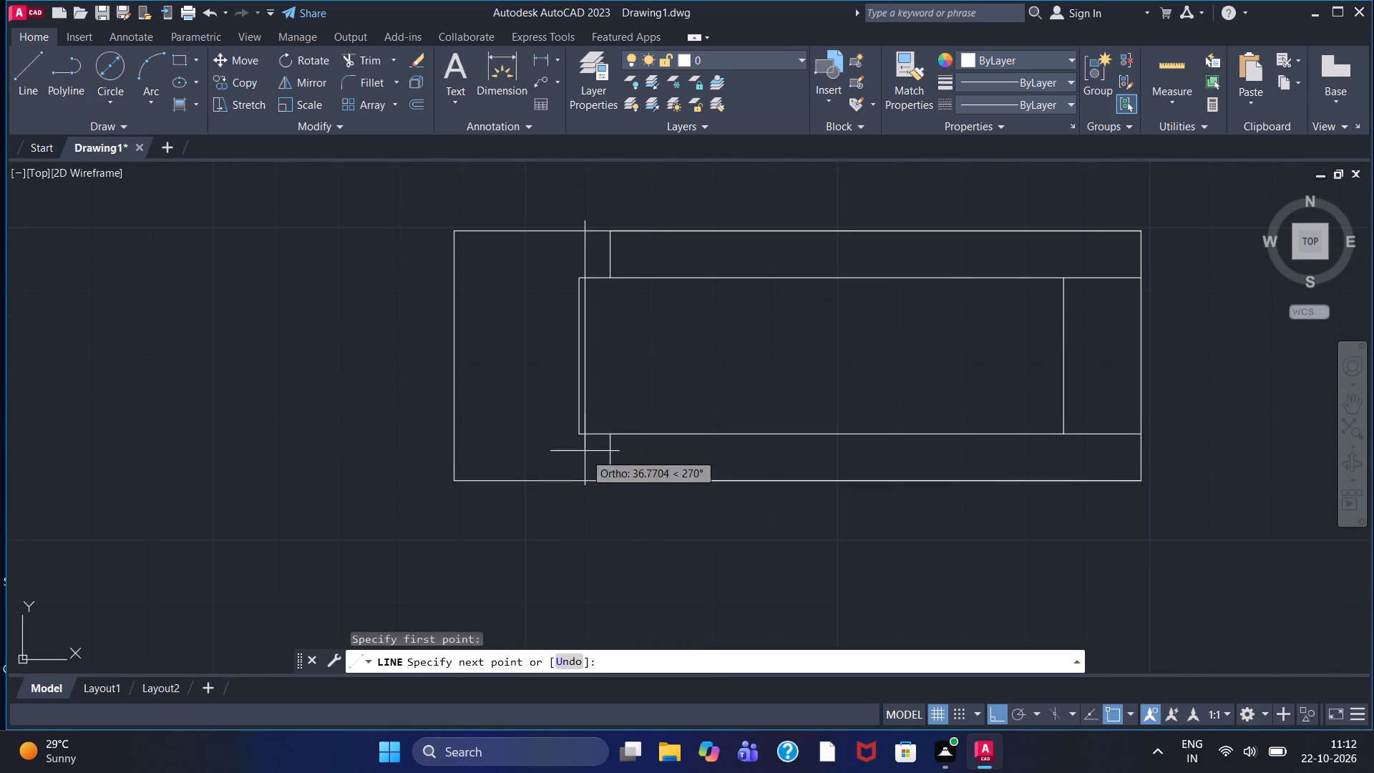
click(583, 520)
click(575, 525)
right_click(575, 525)
click(625, 312)
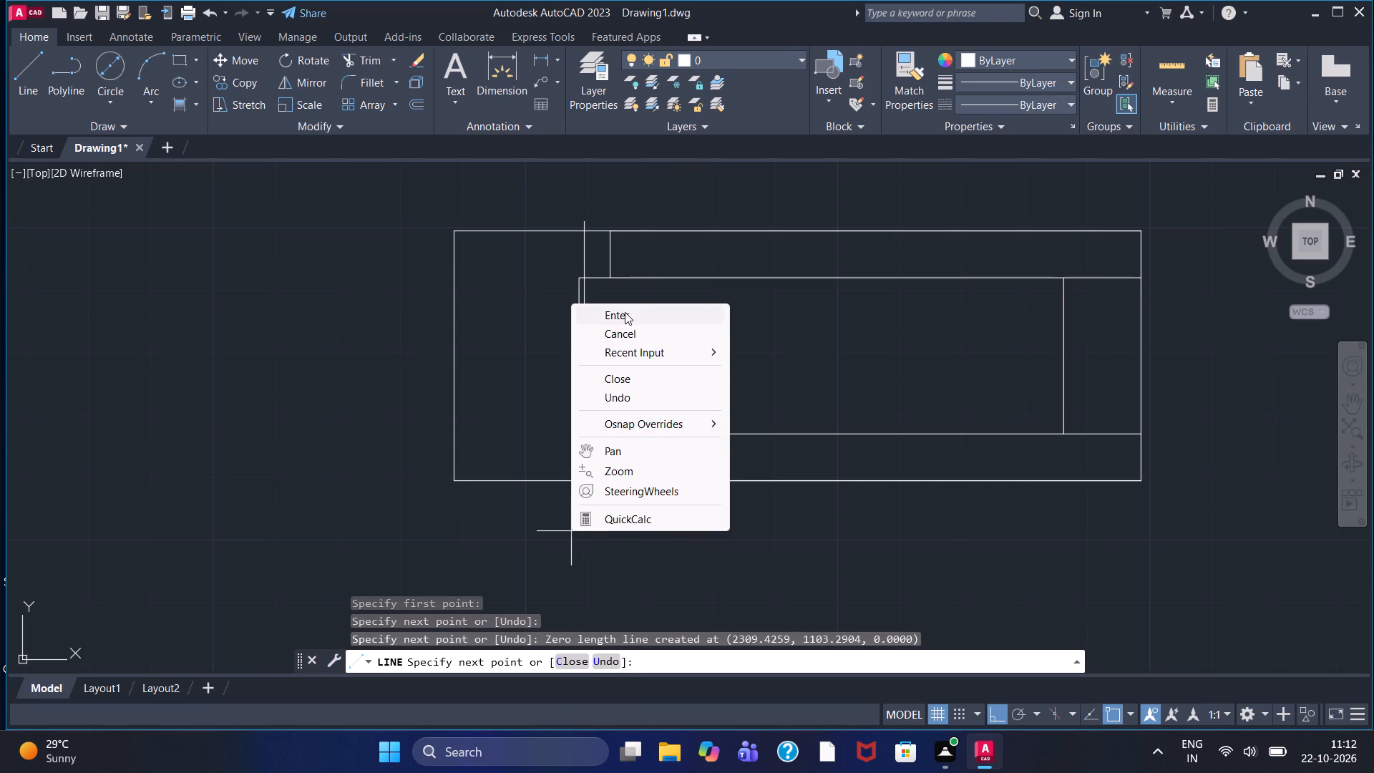
Trim the vertical line near the base end so only its part inside the upper strip remains.
click(365, 49)
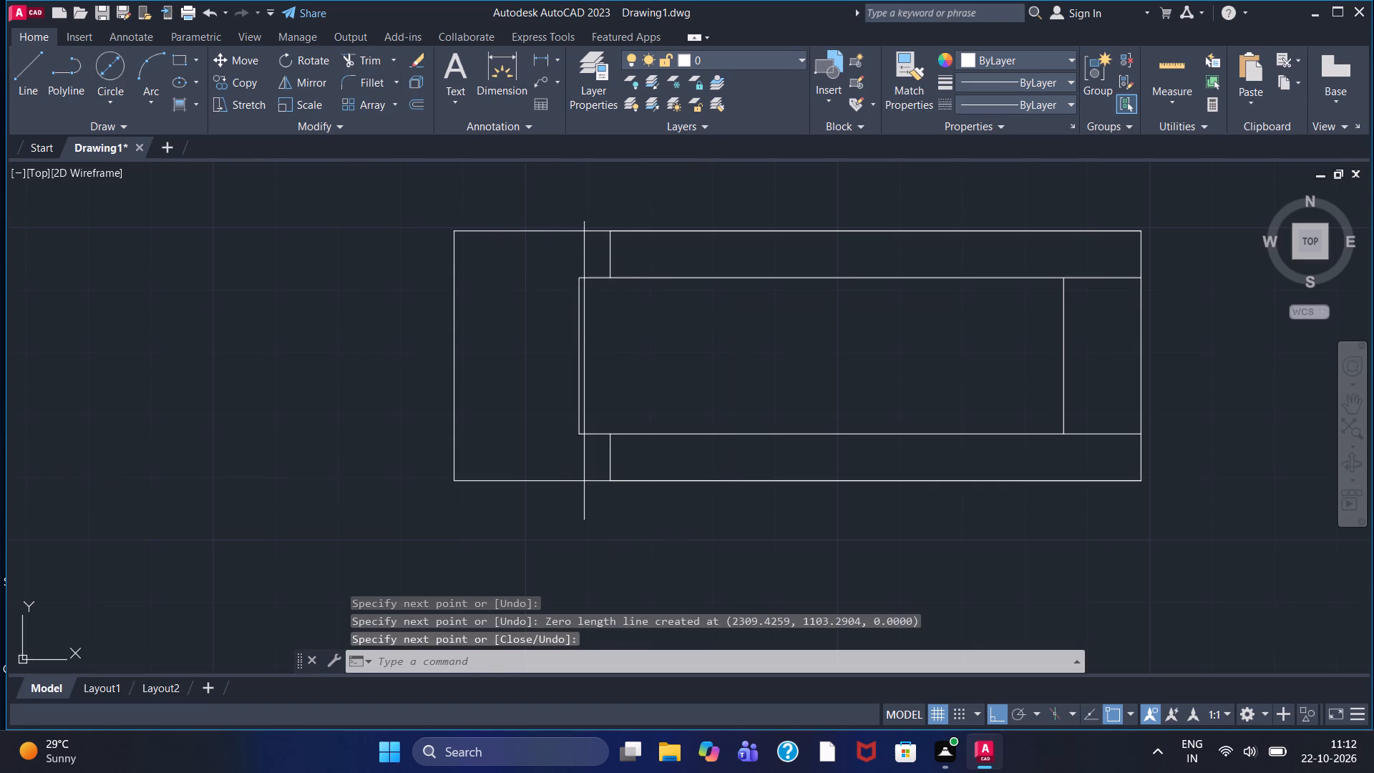
scroll(539, 164, up, 4)
drag(788, 551, 848, 573)
click(713, 404)
click(378, 56)
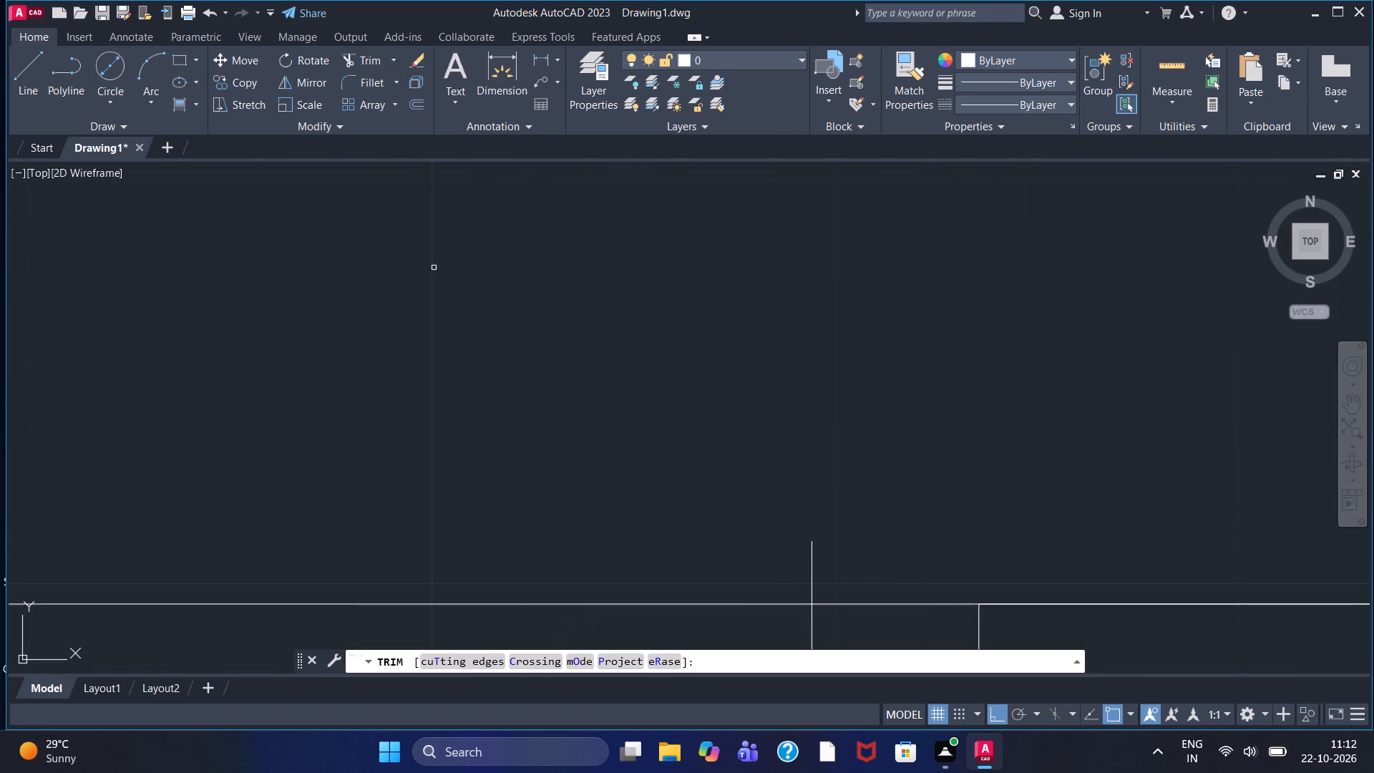
drag(786, 583, 837, 584)
scroll(837, 582, down, 1)
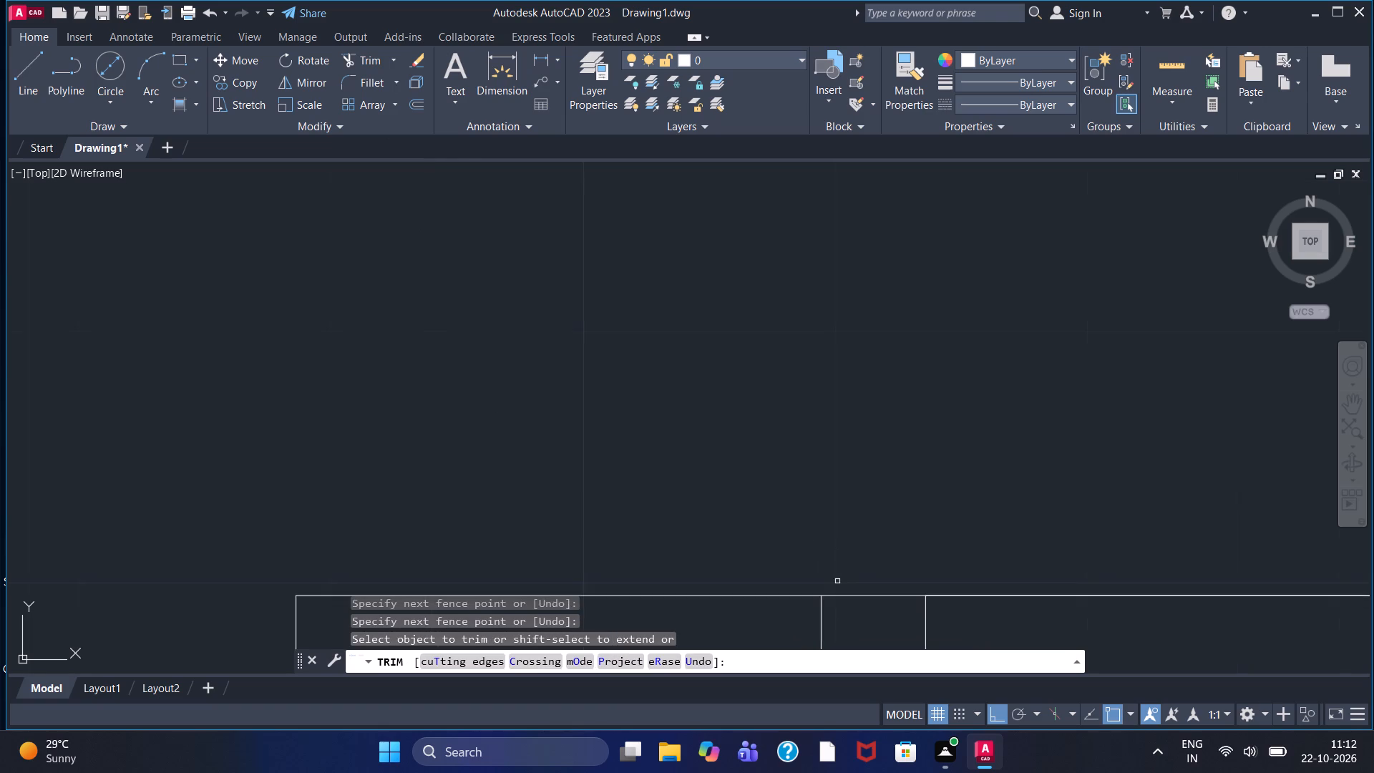
middle_drag(824, 541, 810, 225)
scroll(824, 541, down, 1)
click(807, 467)
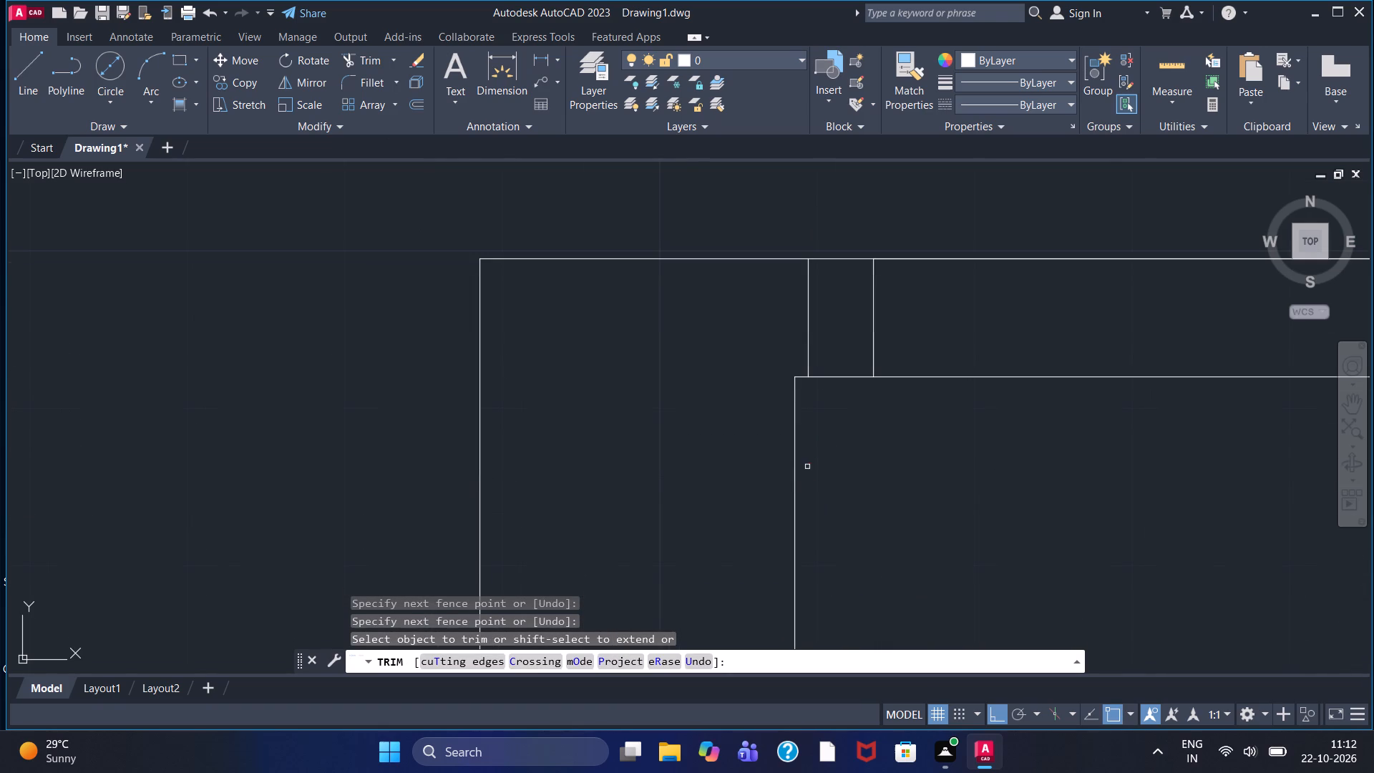
scroll(807, 467, down, 2)
middle_drag(877, 537, 869, 420)
scroll(877, 529, down, 1)
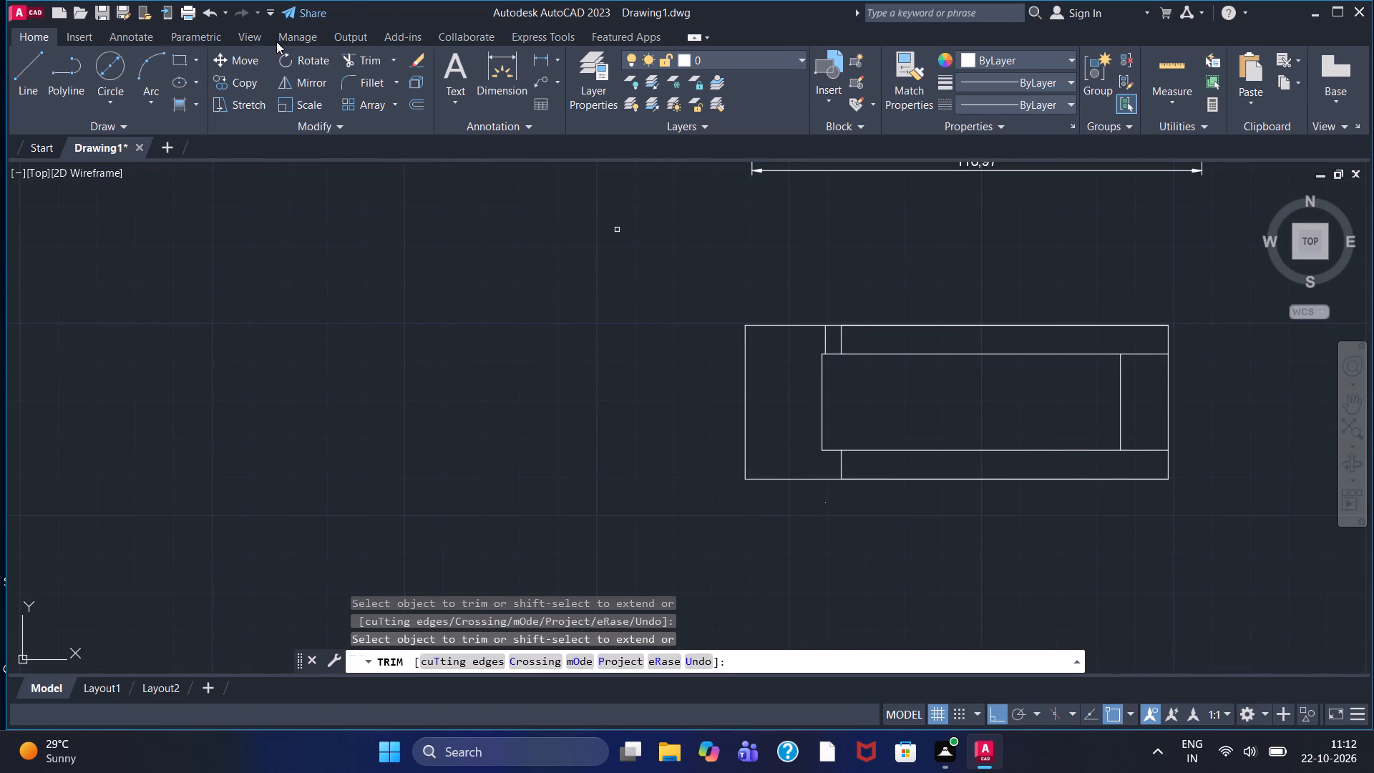
Draw a vertical line from the lower end of that trimmed piece down past the rectangle's bottom edge.
click(29, 67)
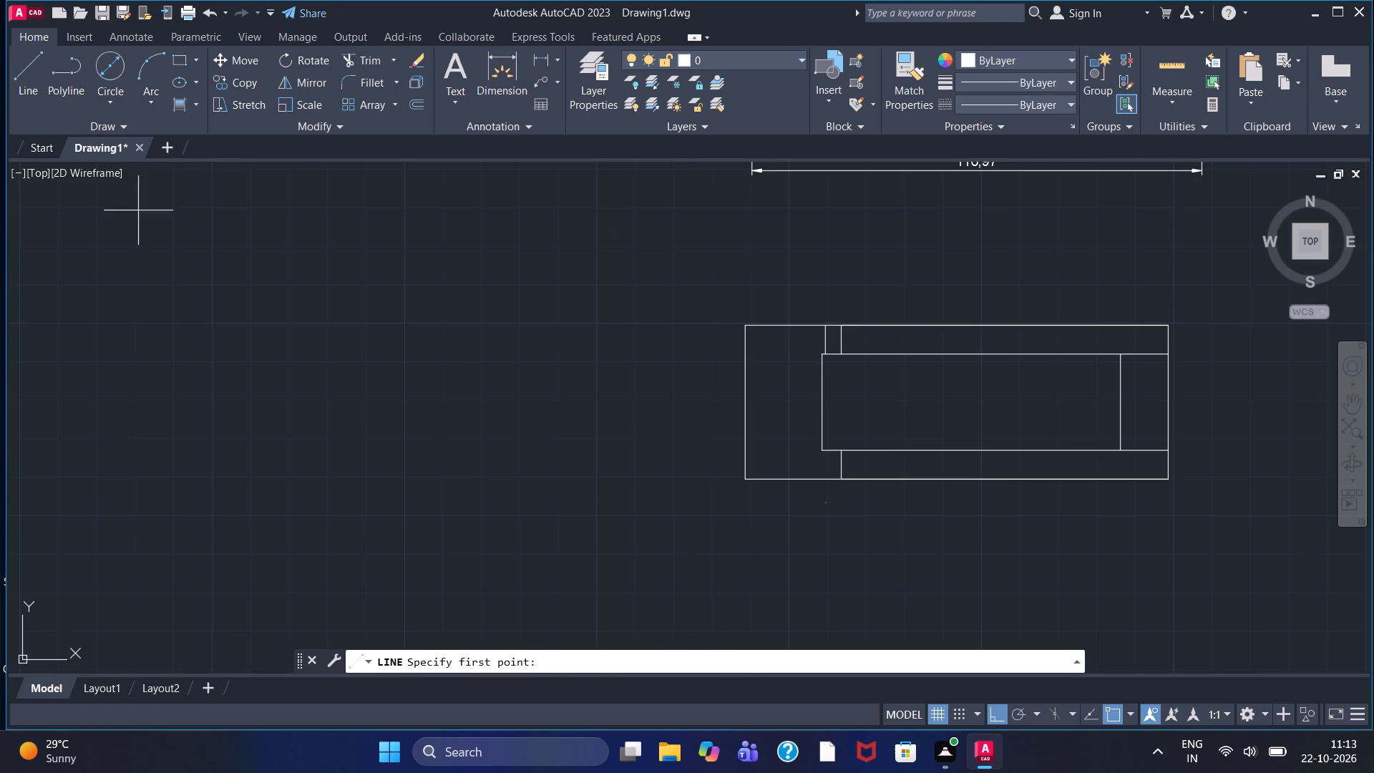
click(821, 358)
click(829, 515)
right_click(829, 515)
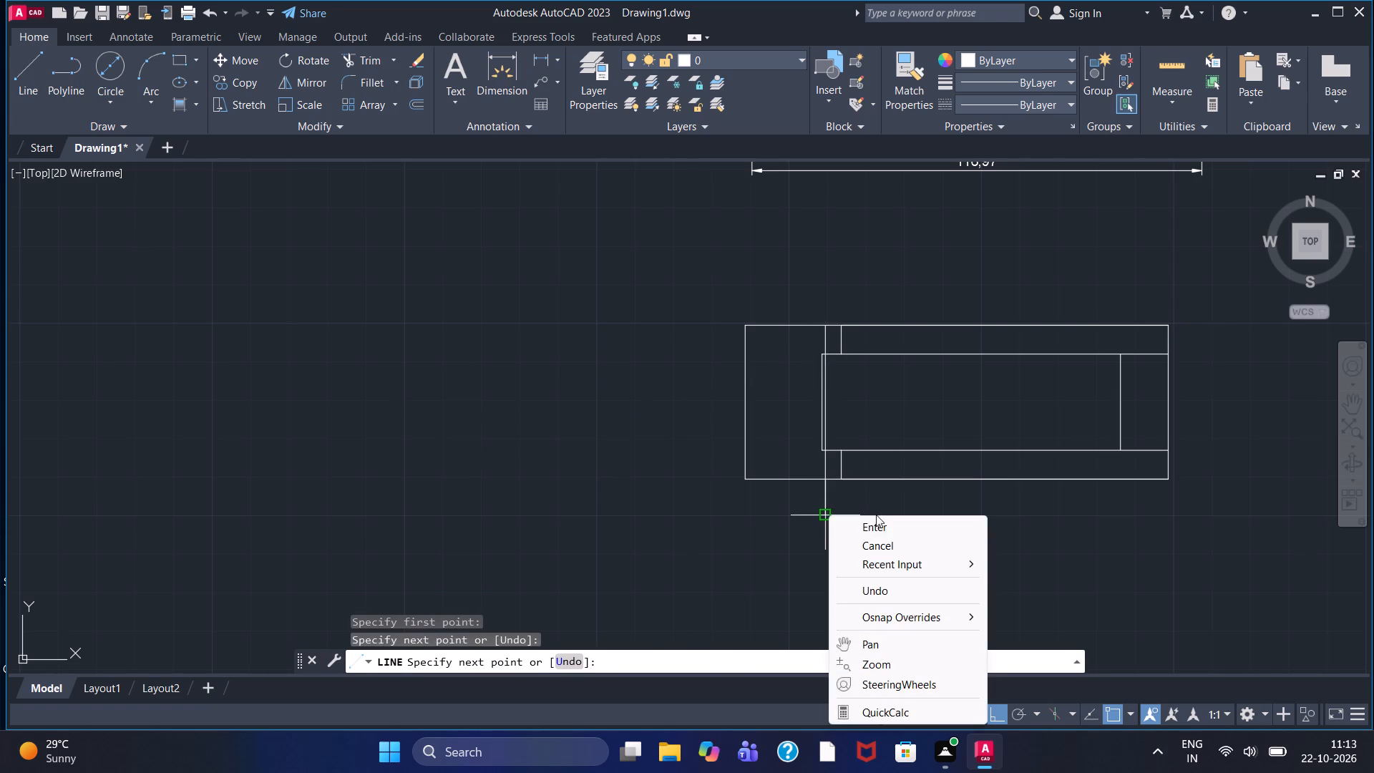
click(877, 526)
Trim the new vertical line so only its part inside the lower strip remains.
click(359, 64)
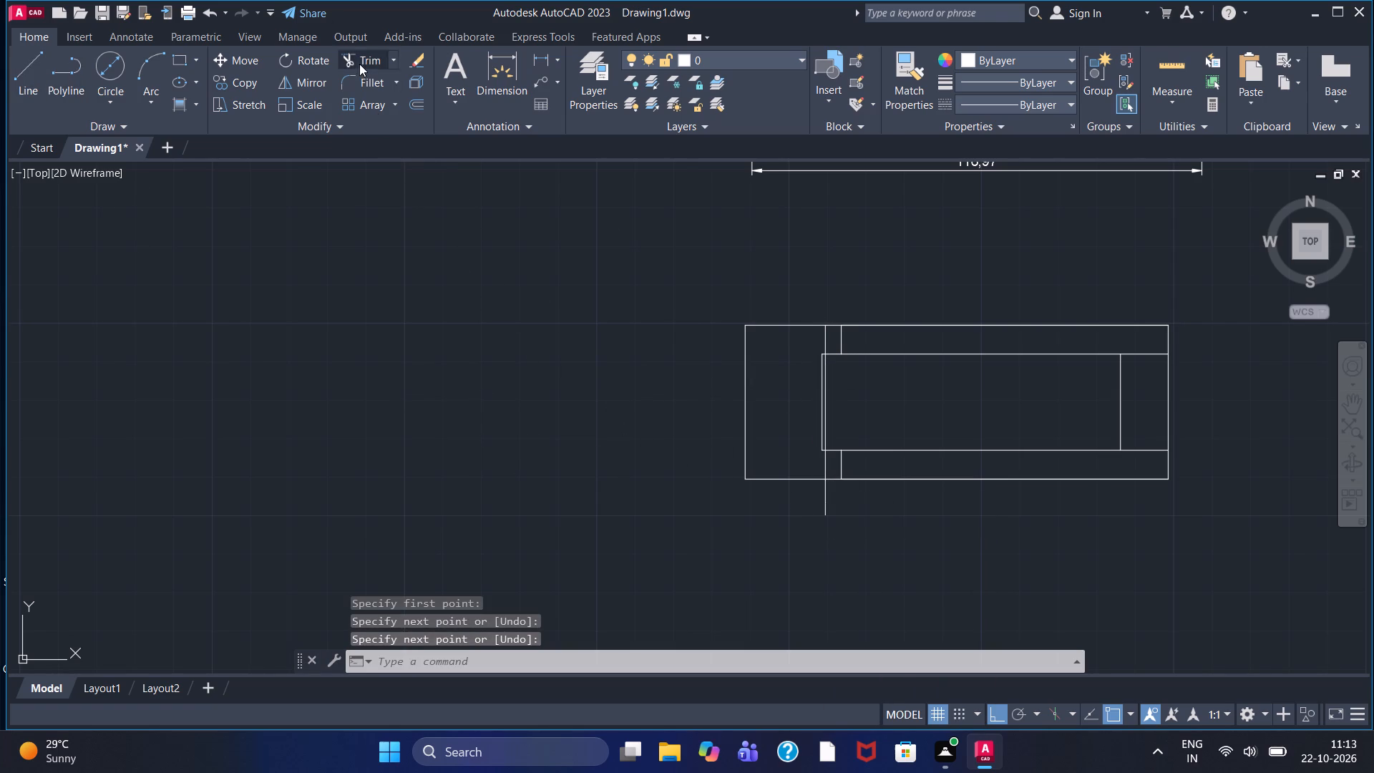
drag(801, 505, 852, 512)
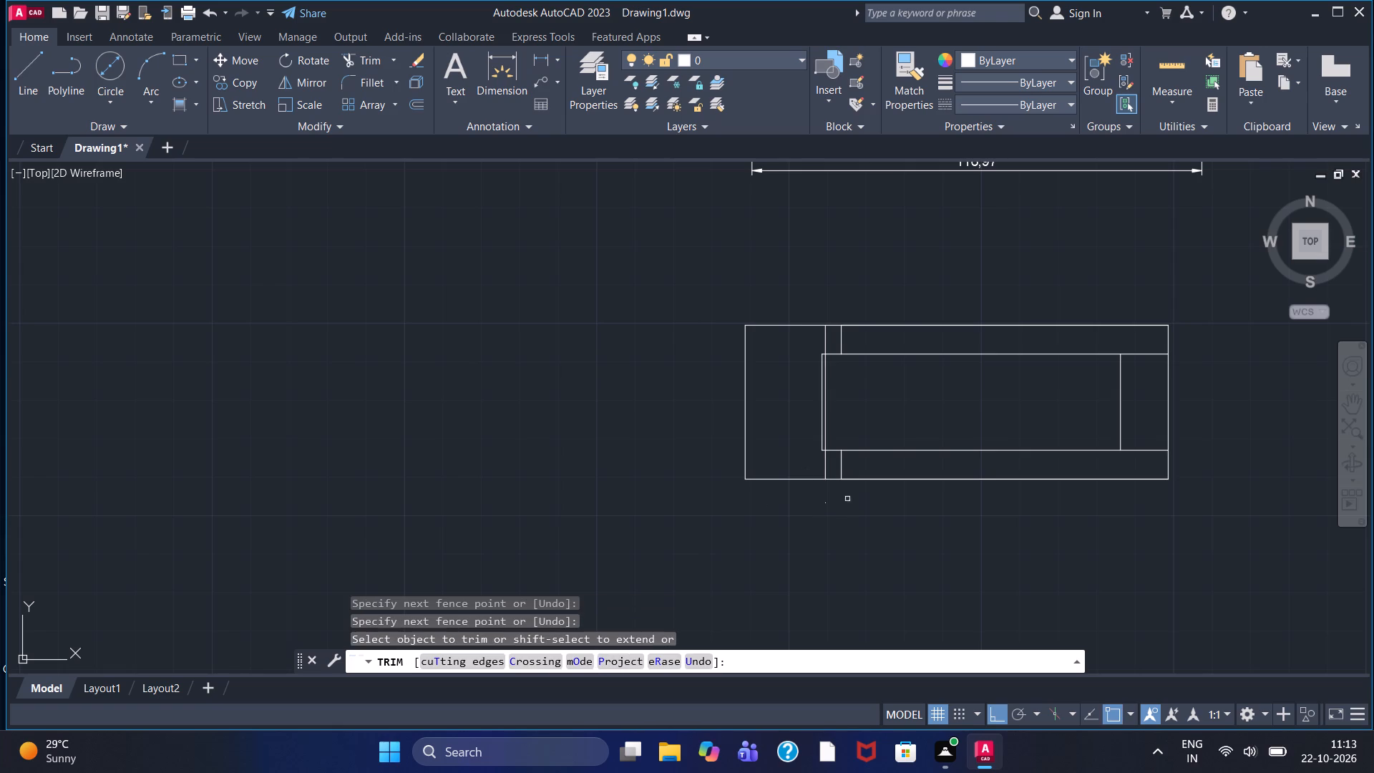
scroll(802, 423, up, 3)
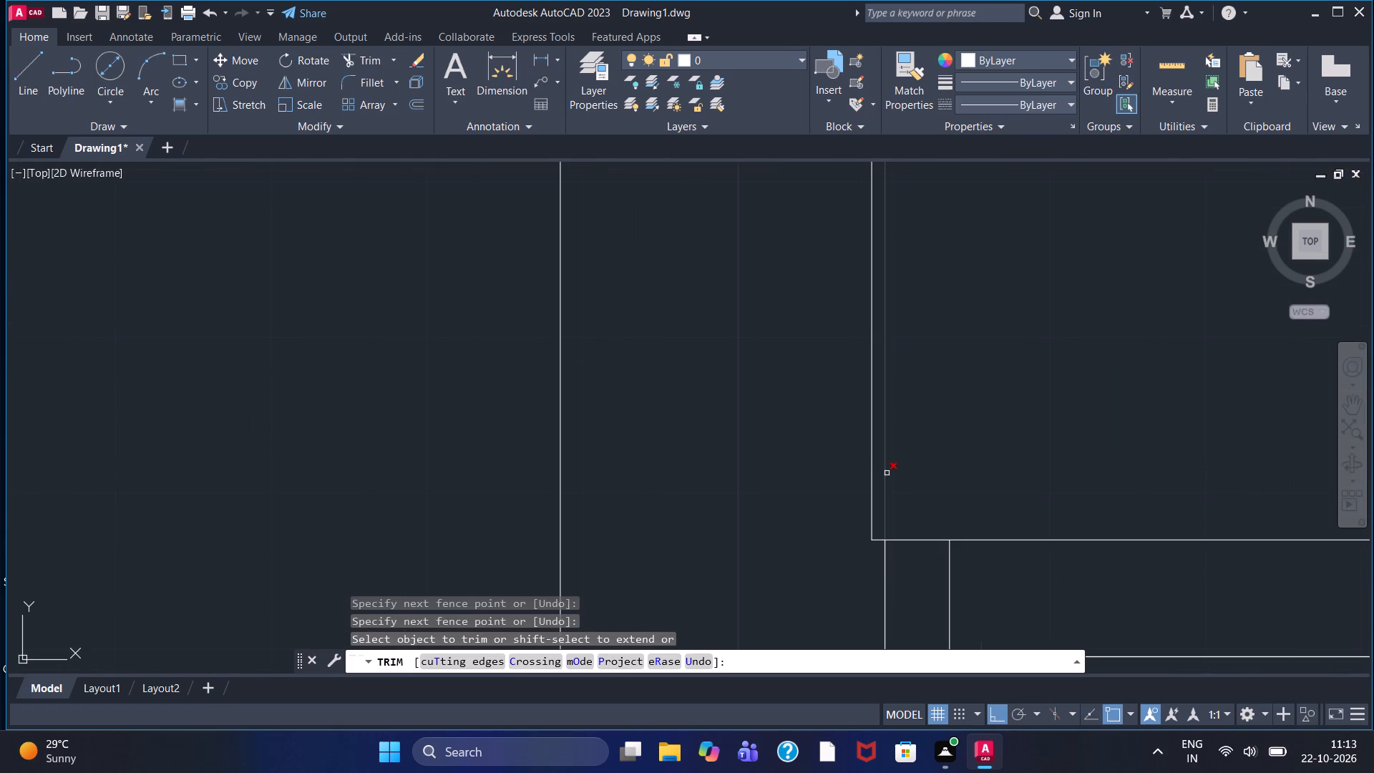
click(887, 473)
scroll(887, 473, down, 2)
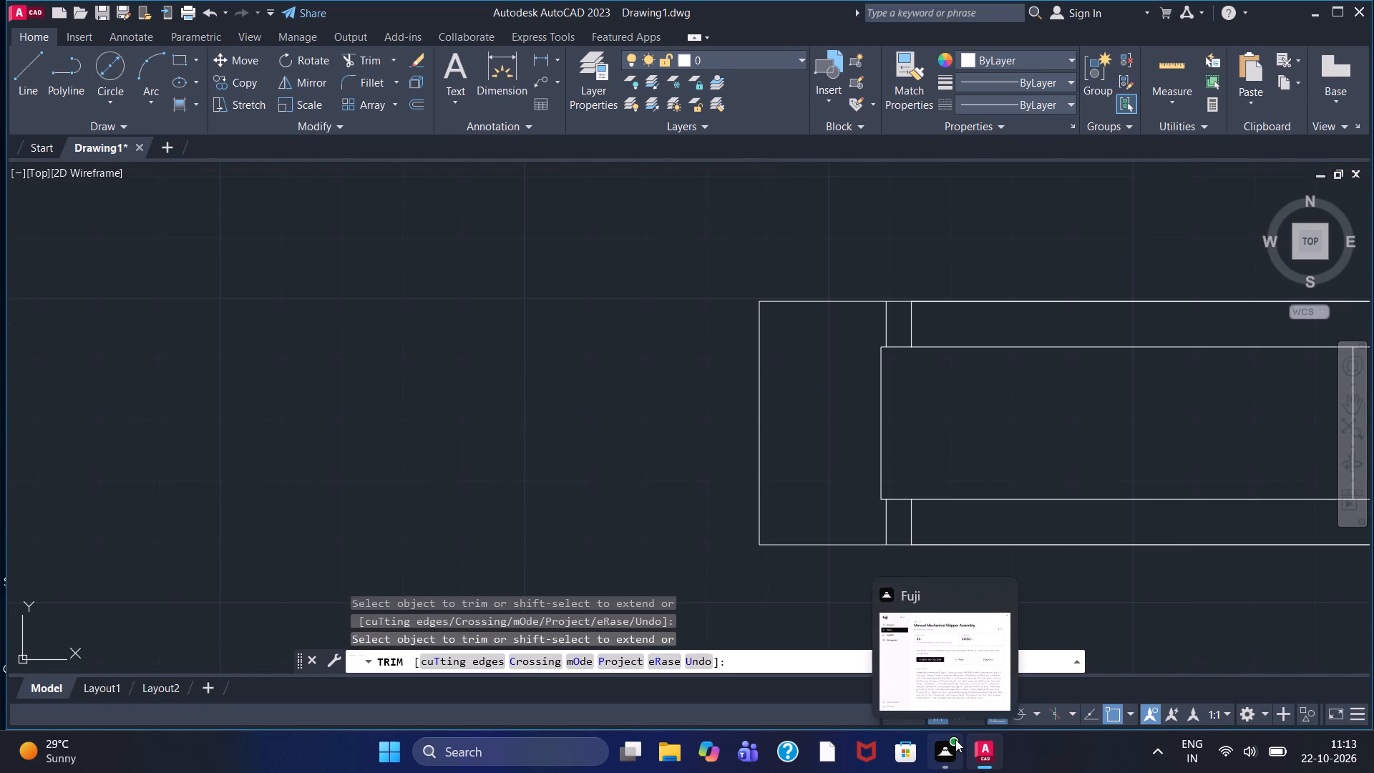
Near the inner line at the wide end, draw two overshooting vertical lines 5 apart across the rectangle, joined below it.
scroll(1001, 683, down, 1)
middle_drag(1166, 432, 709, 435)
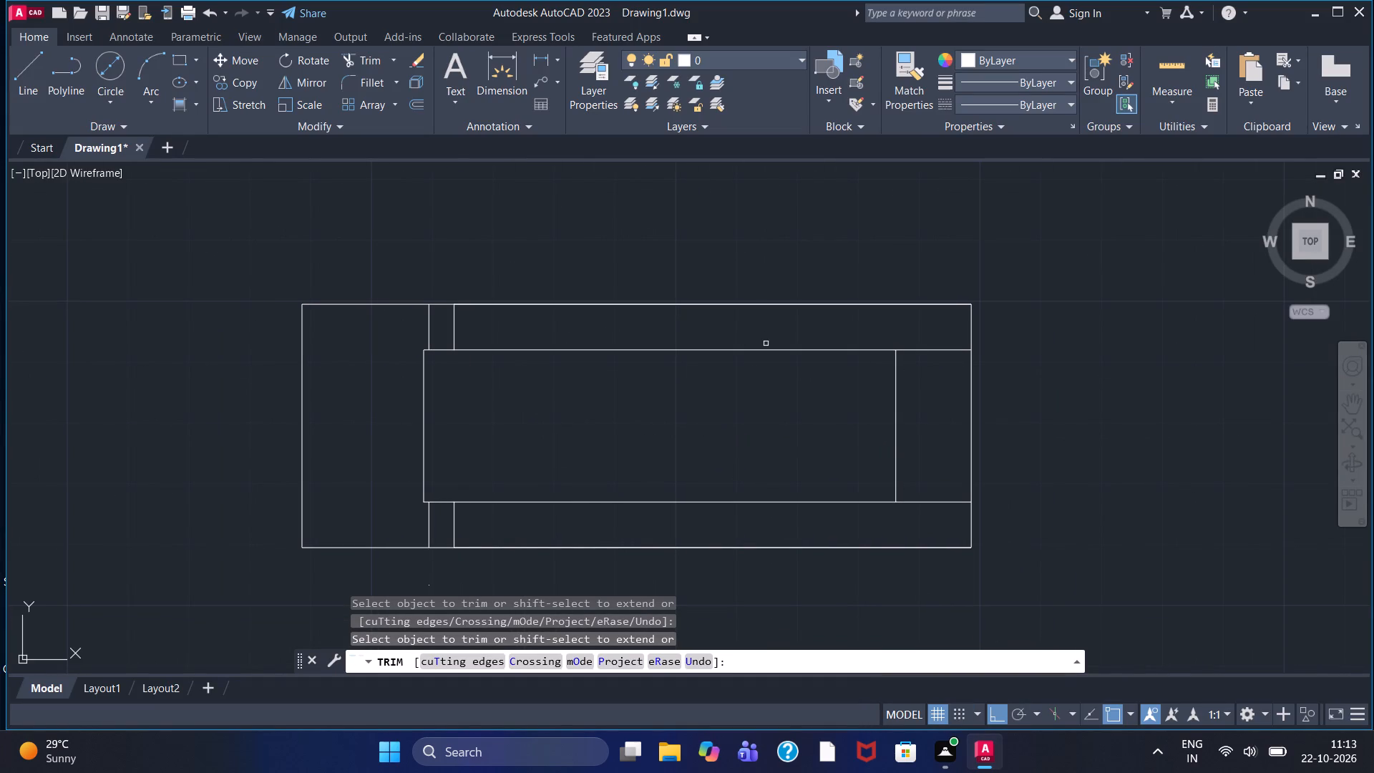
click(41, 94)
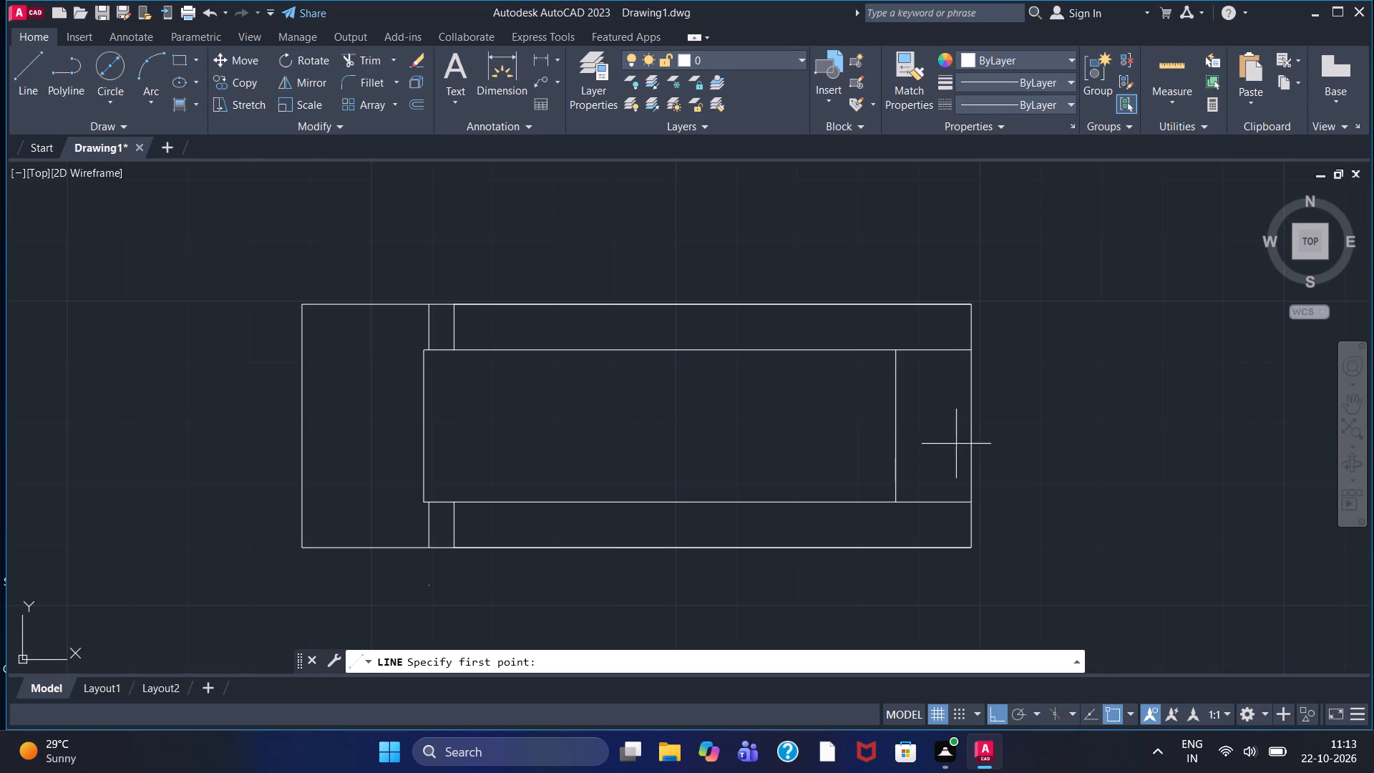
click(858, 283)
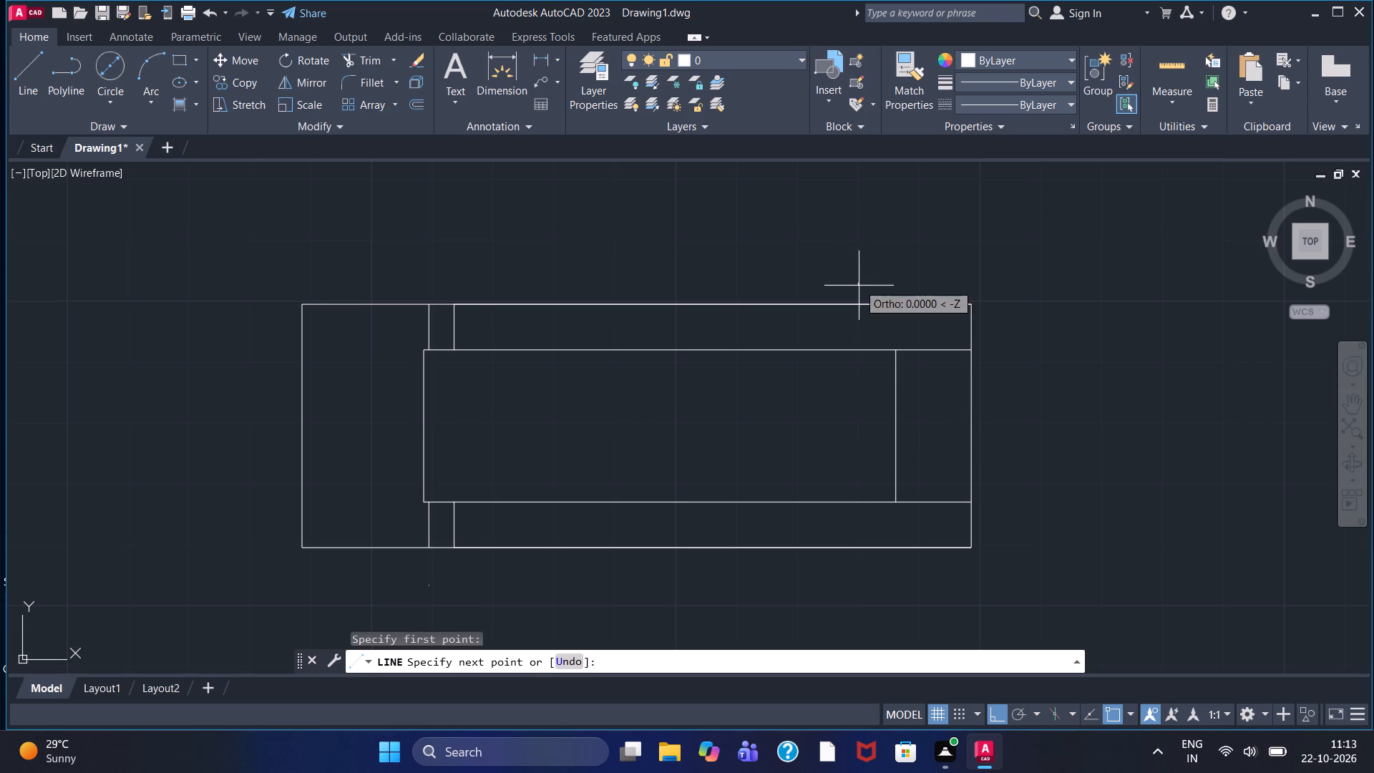
click(854, 593)
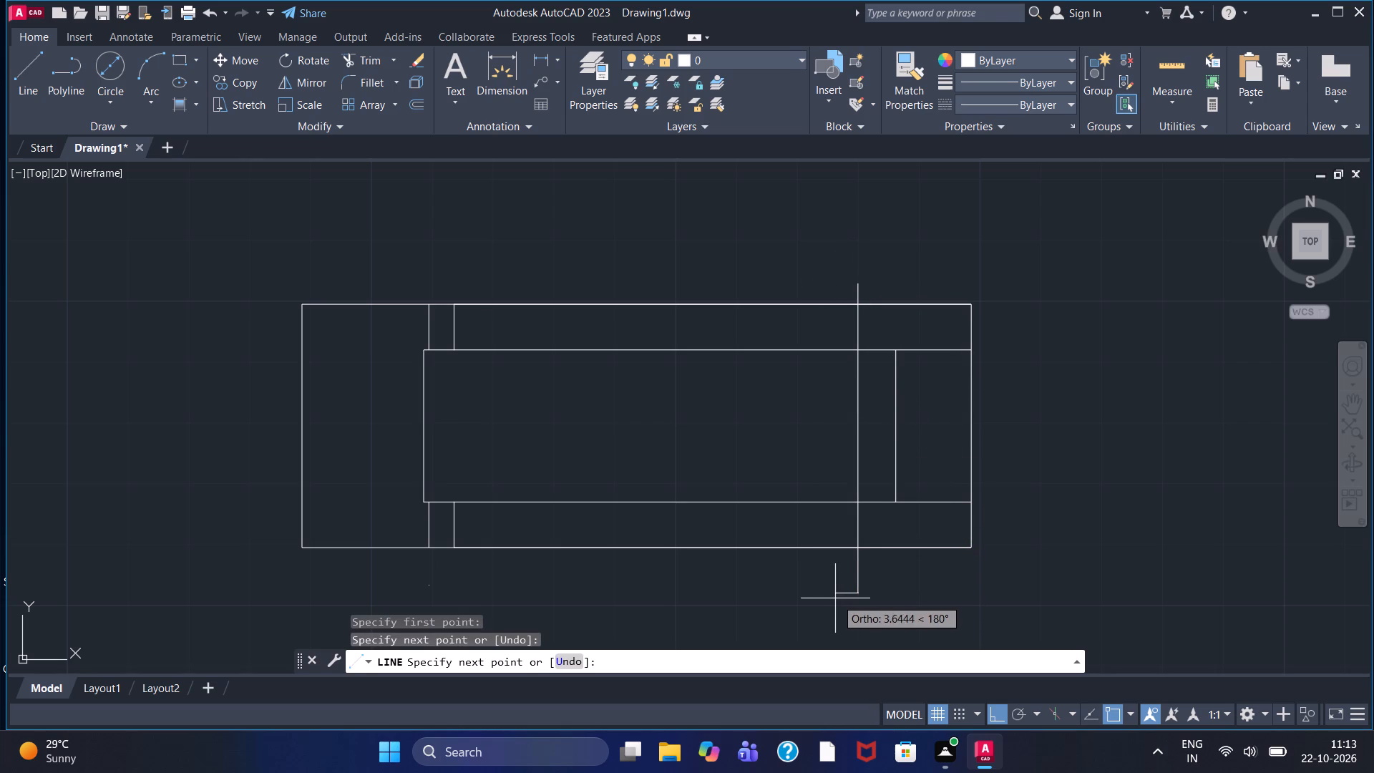
key(5)
key(Return)
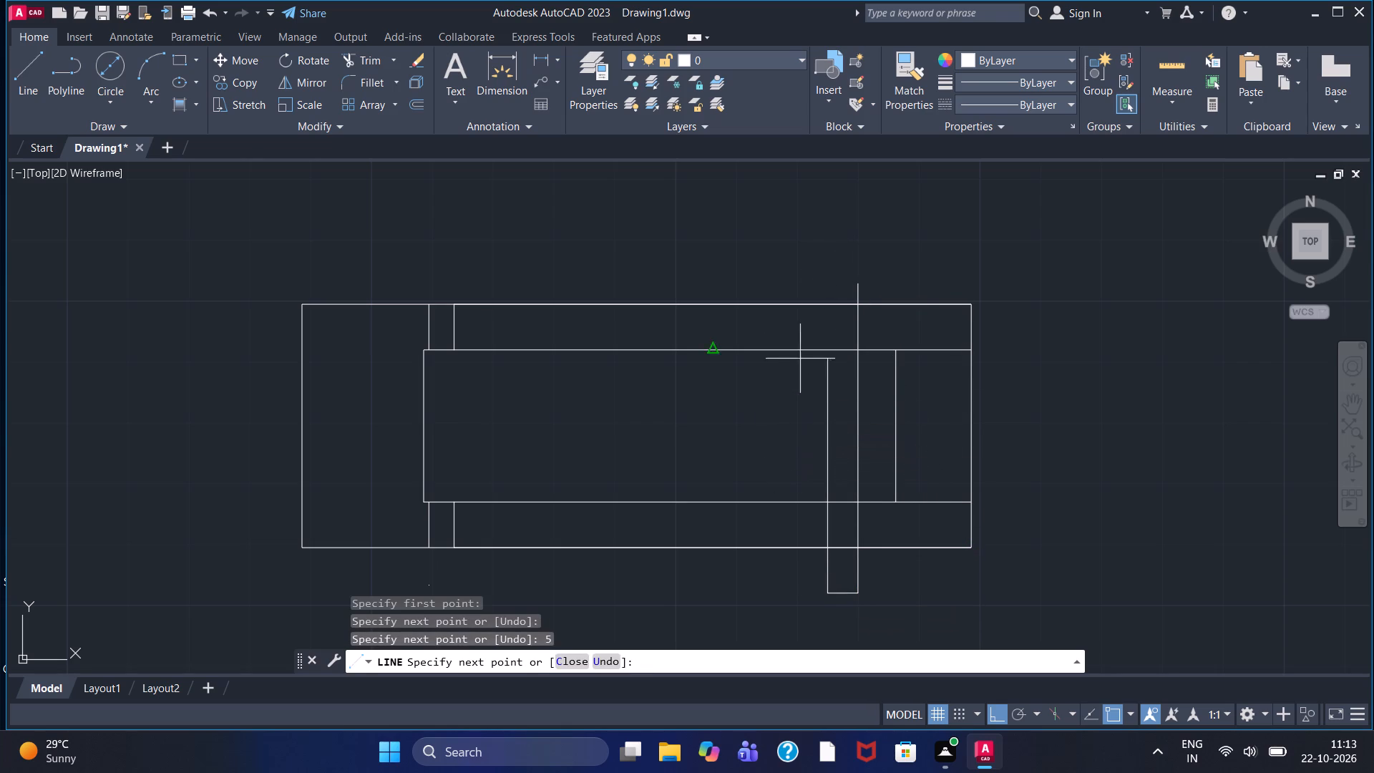
click(814, 258)
right_click(814, 258)
click(846, 268)
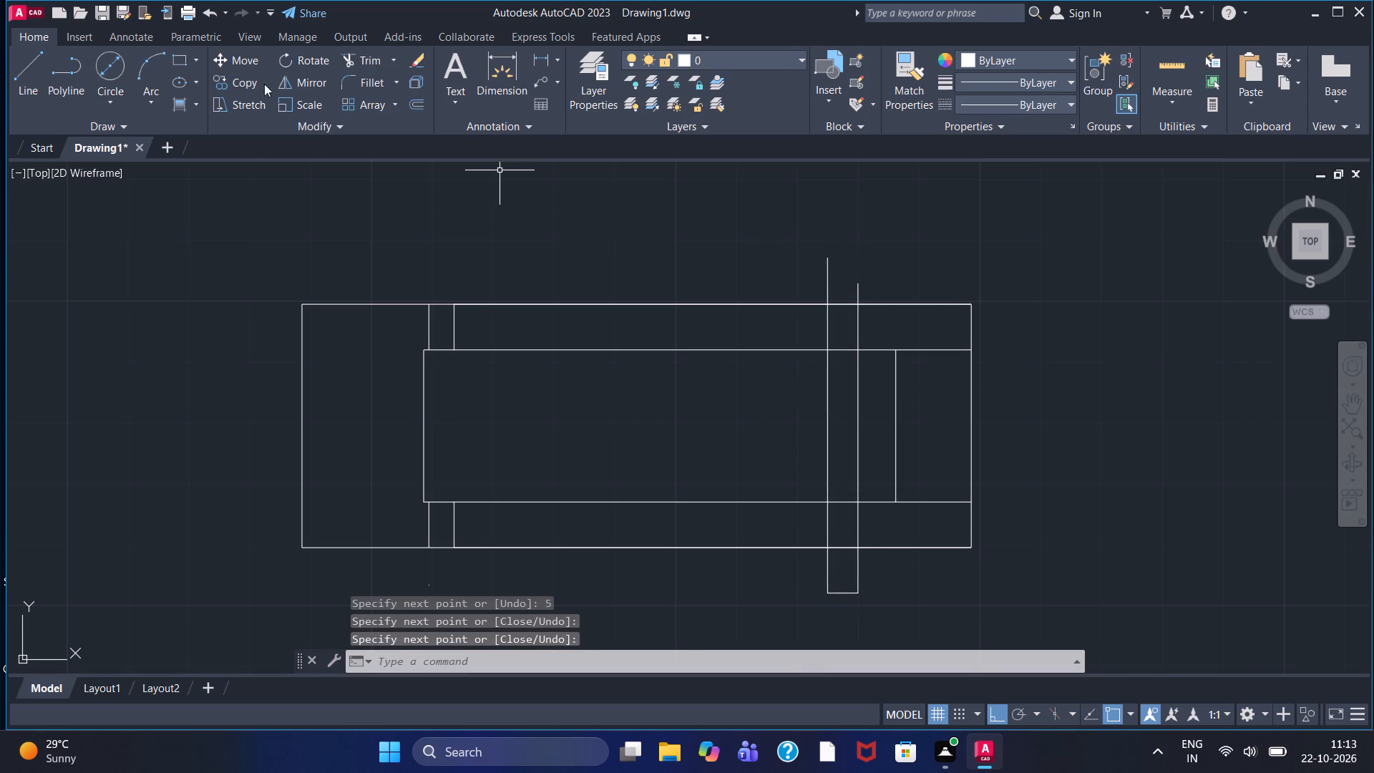
Trim the vertical pair's overshoots, joining line and middle parts so it remains only inside the upper and lower strips.
click(348, 55)
click(827, 268)
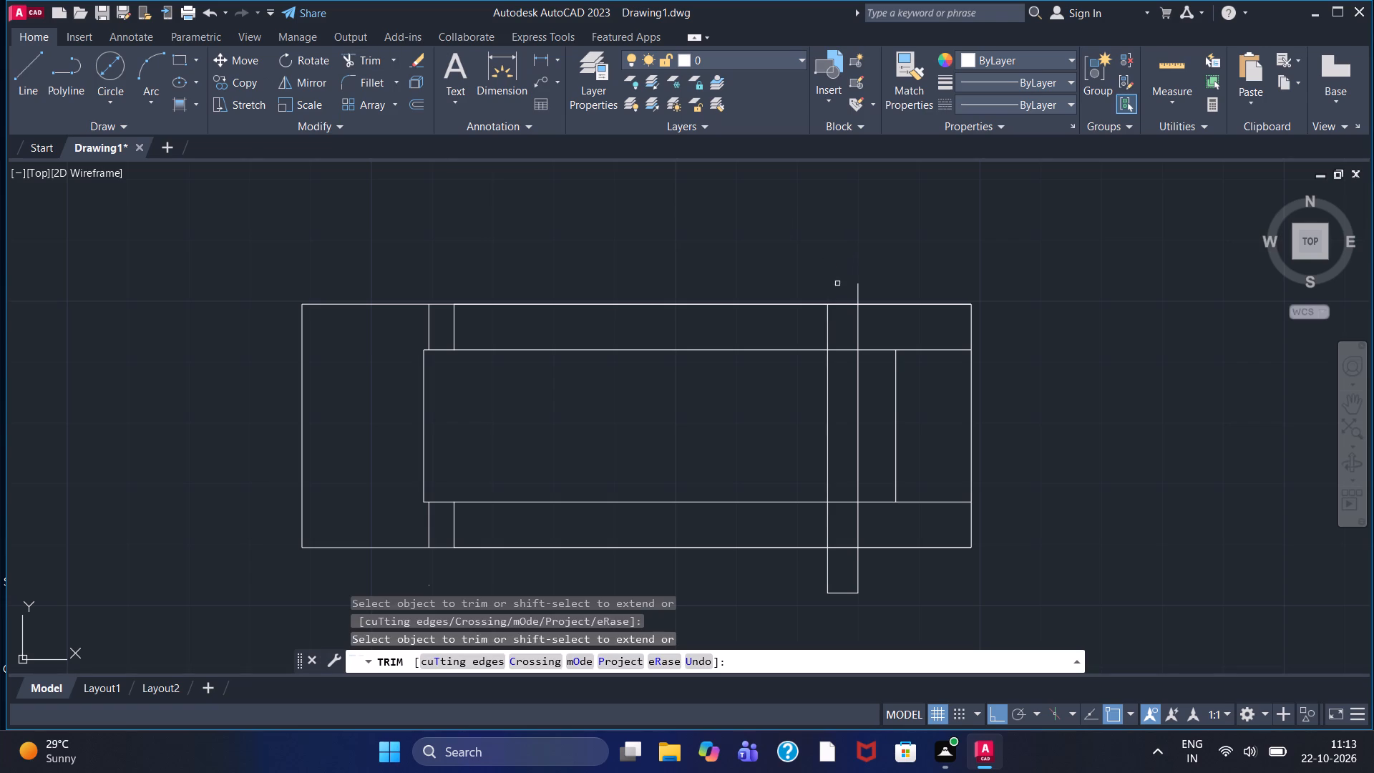
click(857, 293)
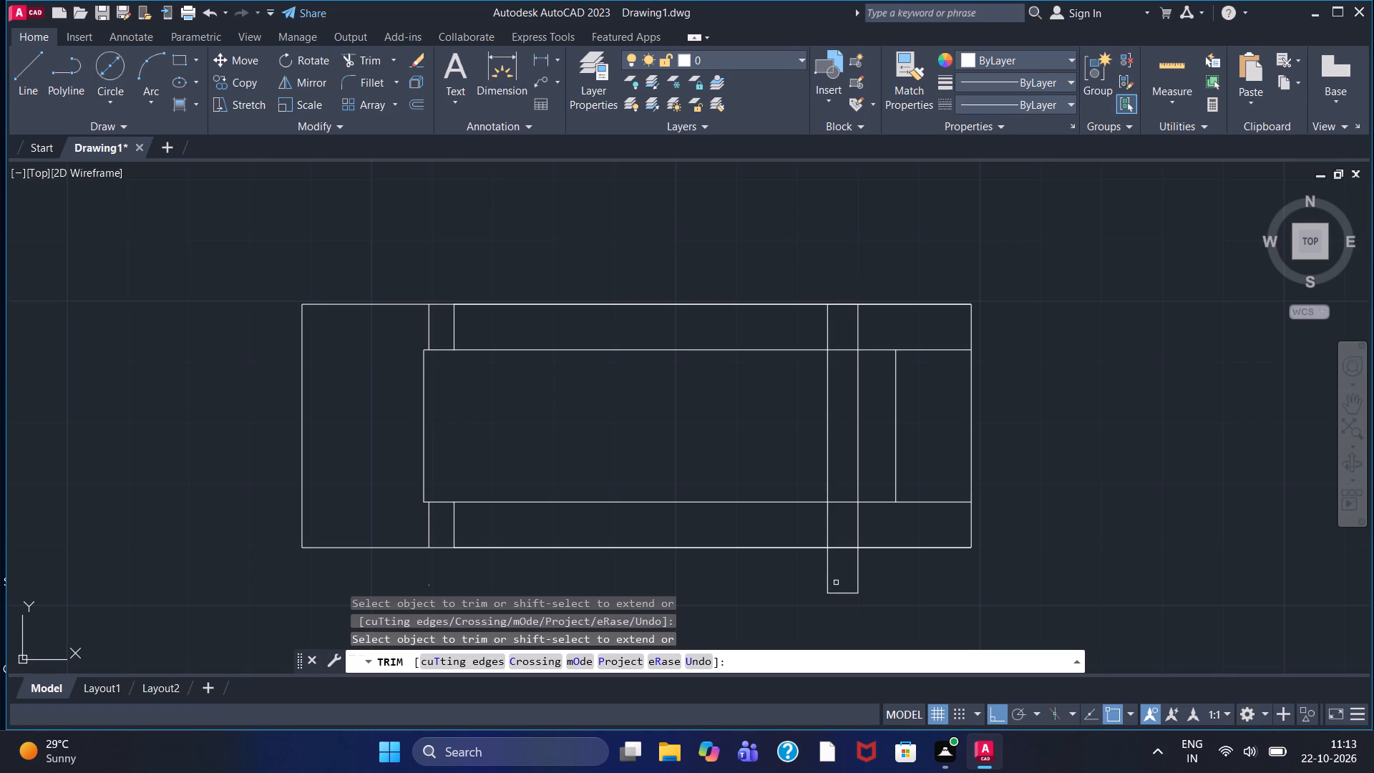
click(828, 578)
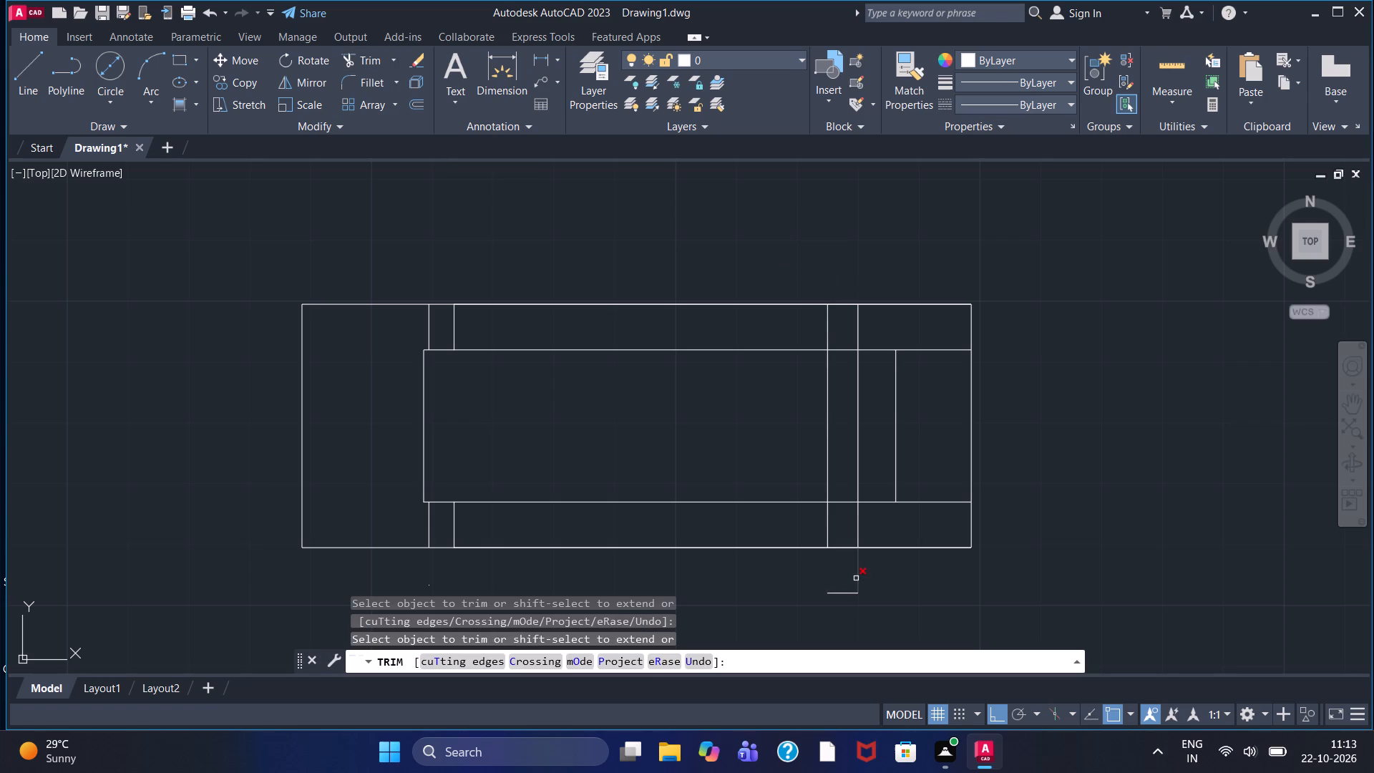
click(856, 578)
click(850, 593)
click(830, 443)
click(858, 444)
Draw a vertical line just inside the rectangle's wide end edge, overshooting the top and bottom edges.
click(24, 80)
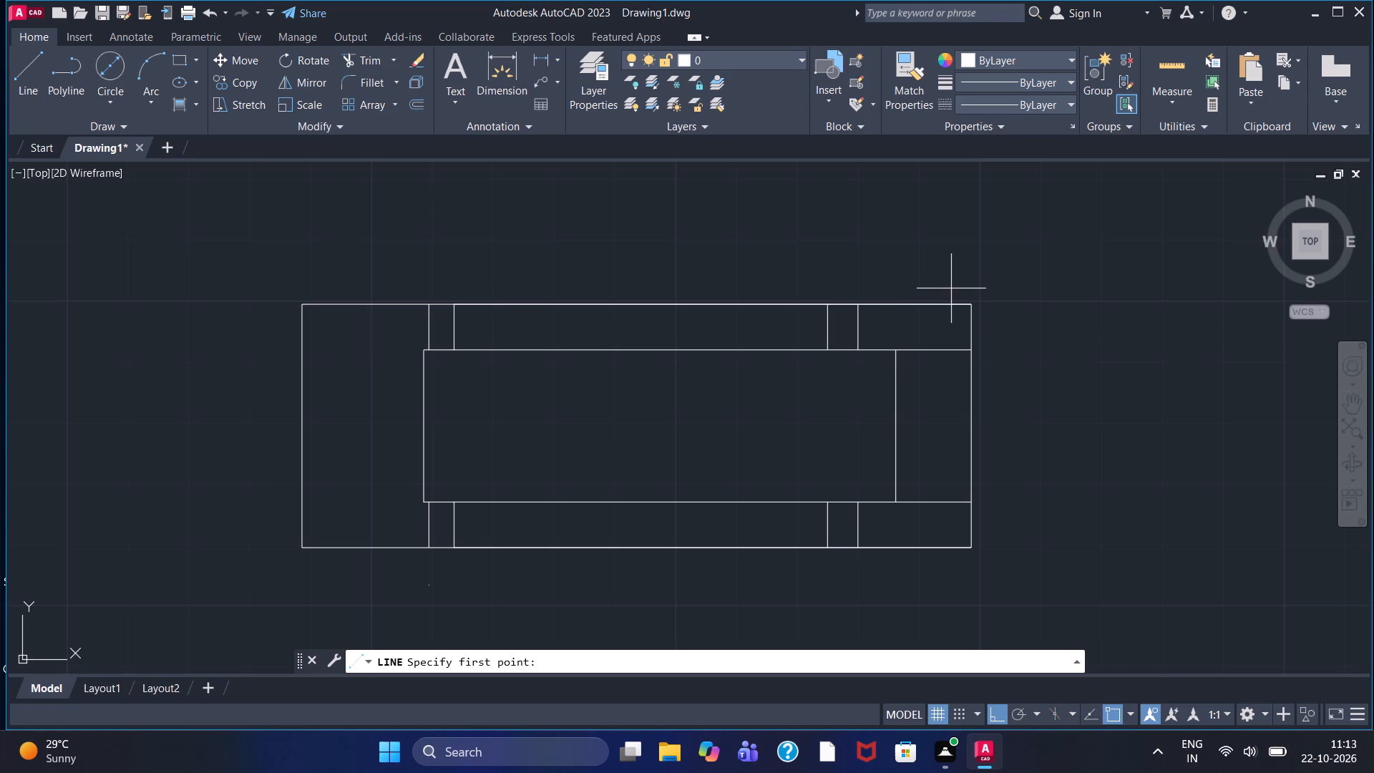
click(961, 291)
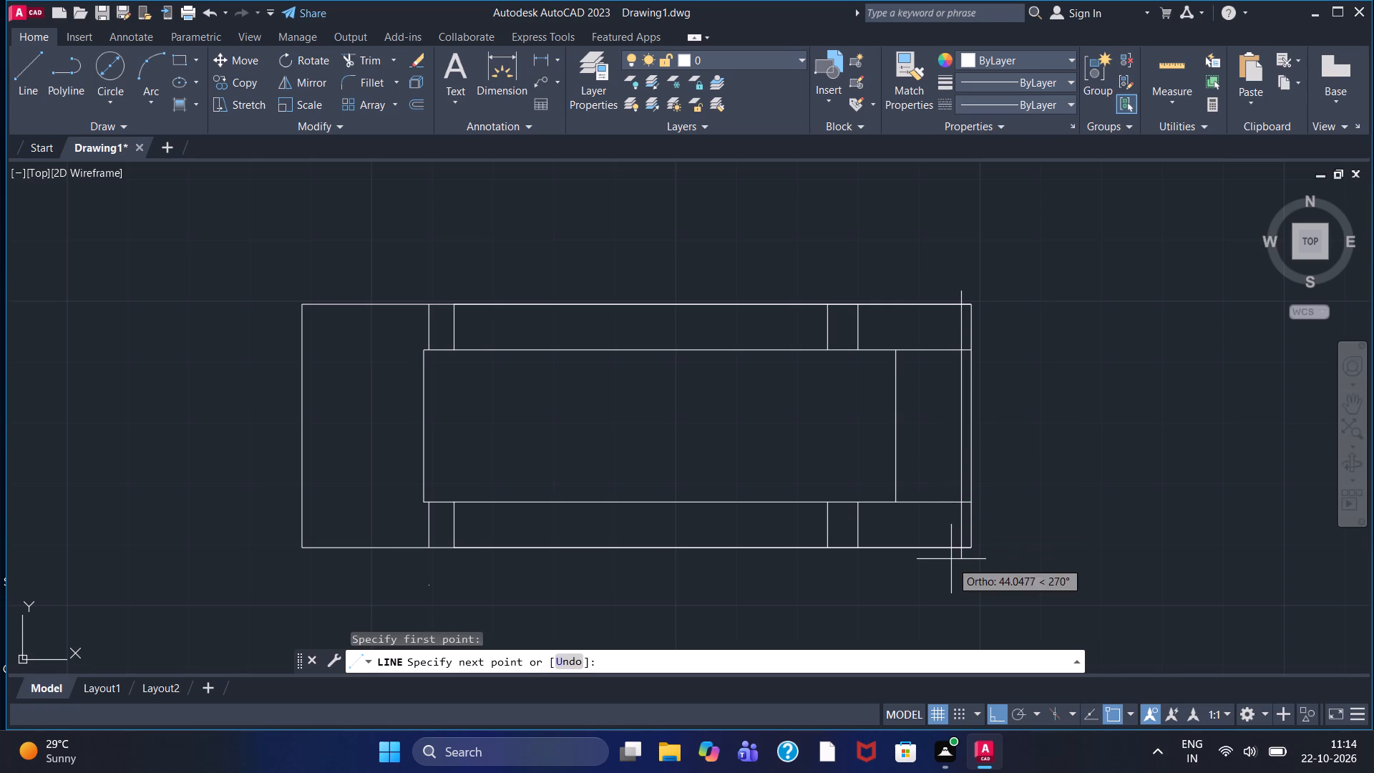
click(951, 564)
right_click(951, 564)
click(992, 370)
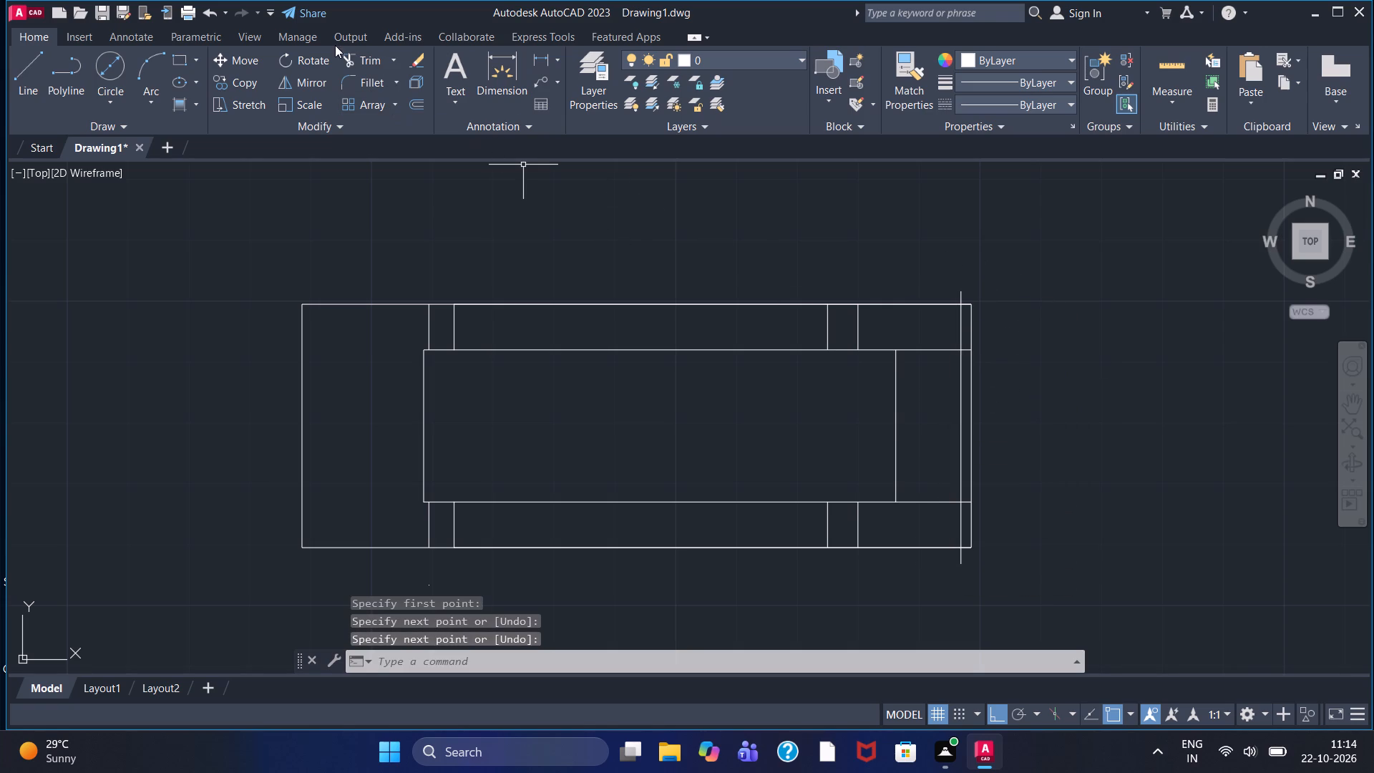
Trim that line's overshoots and the two inner horizontal line segments between it and the wide end edge.
click(354, 55)
scroll(1008, 261, up, 3)
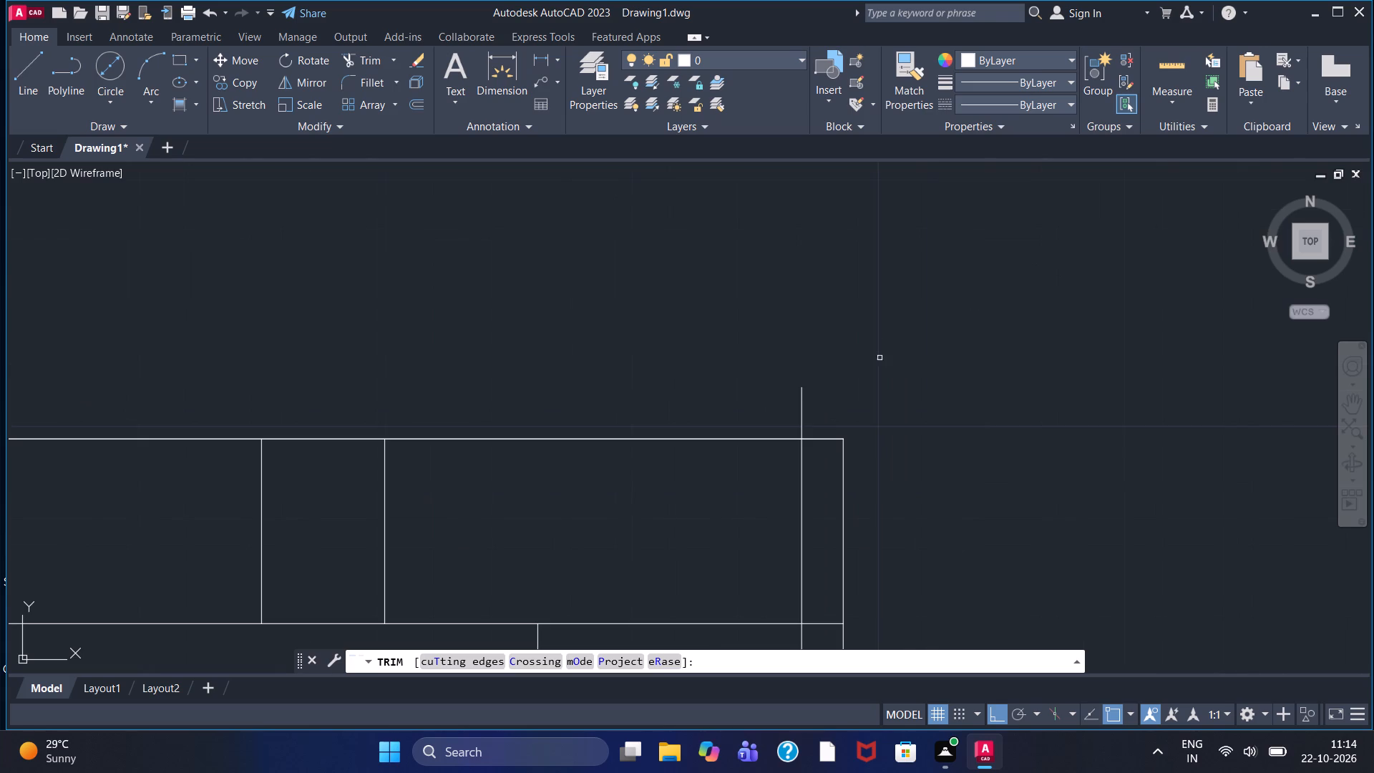
drag(799, 408, 807, 410)
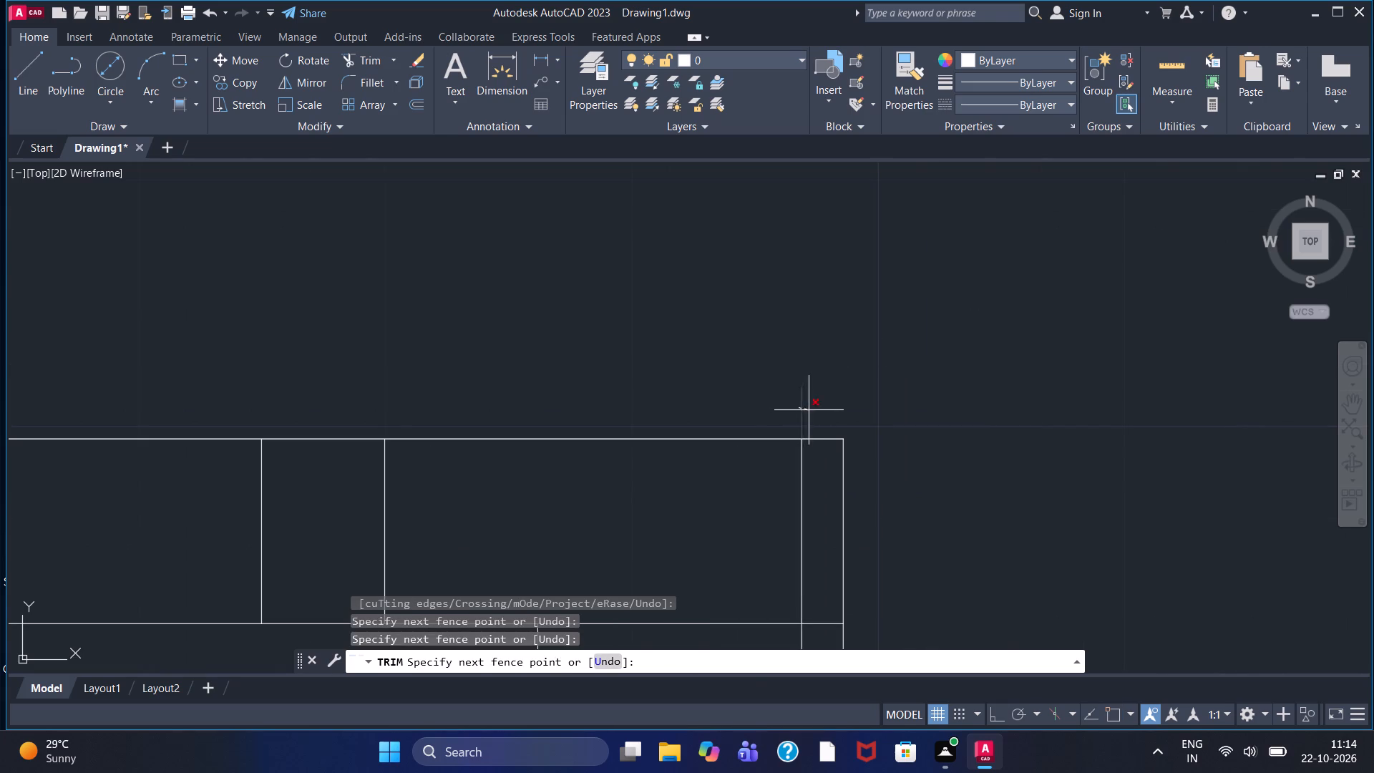
scroll(809, 410, down, 1)
middle_drag(952, 543, 963, 481)
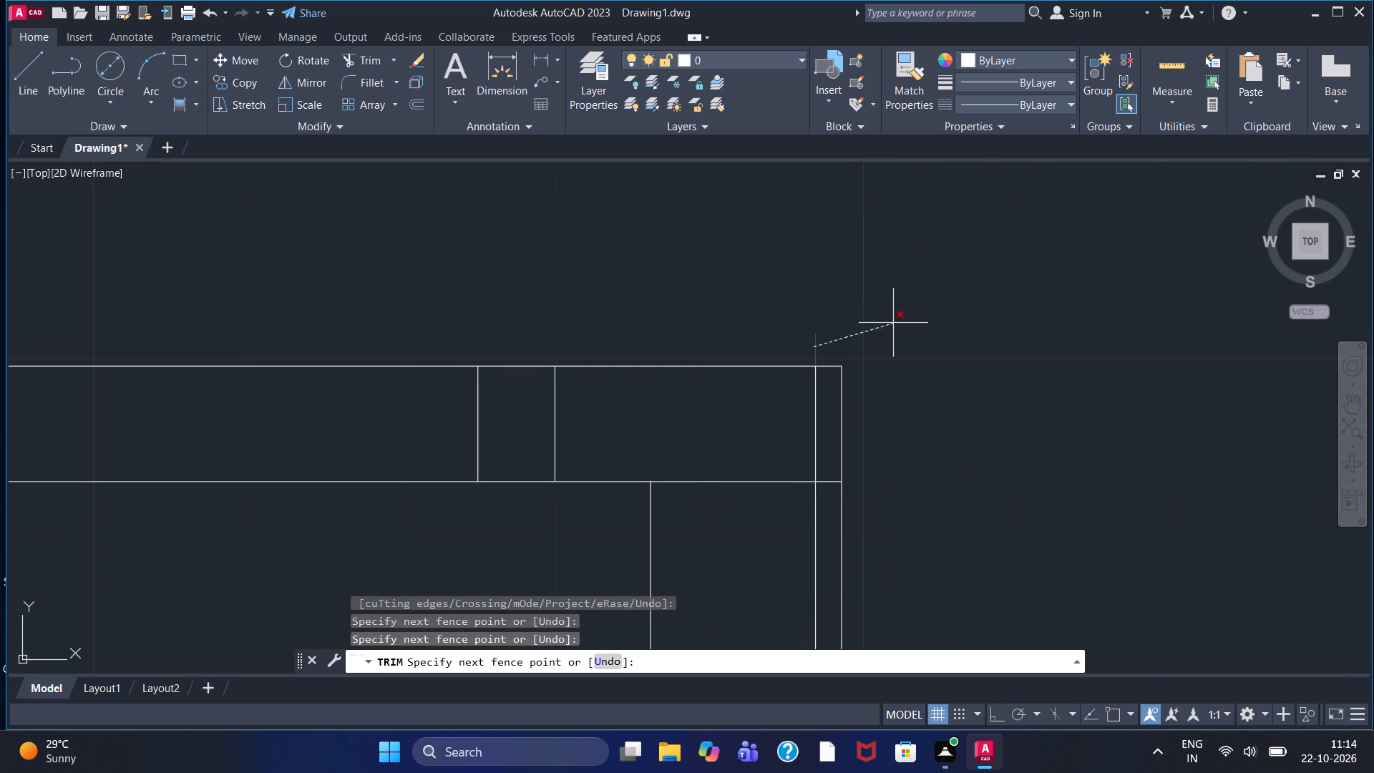
click(892, 303)
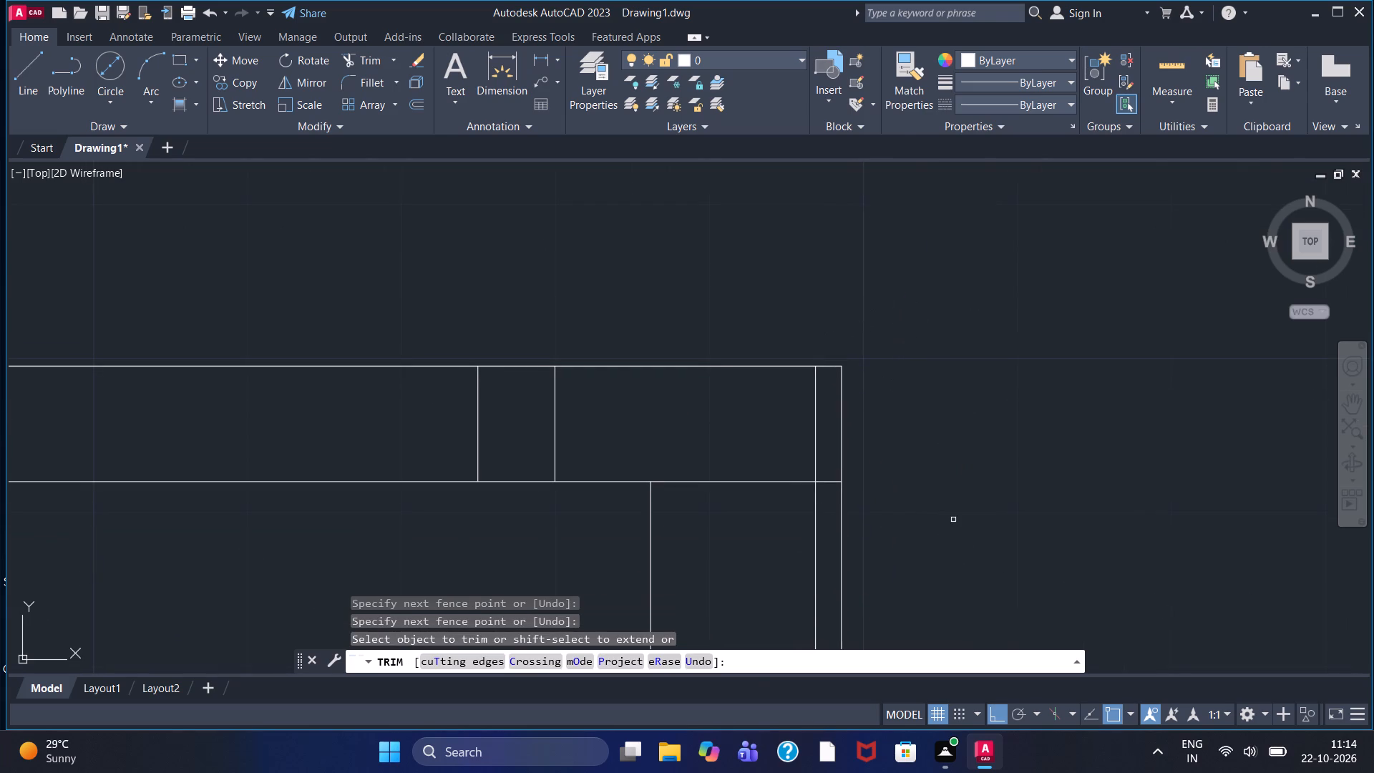
middle_drag(953, 520, 973, 424)
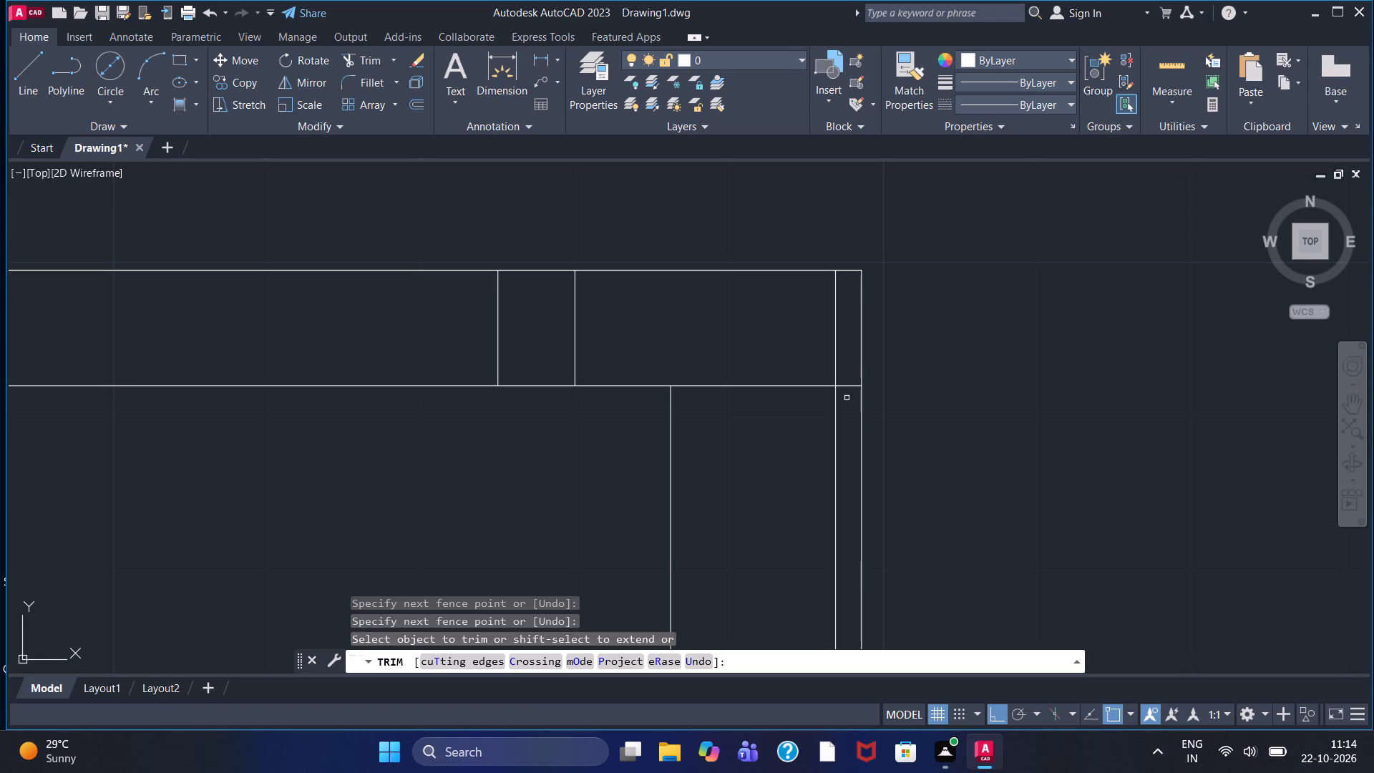
click(848, 386)
scroll(849, 387, down, 2)
middle_drag(945, 507, 956, 423)
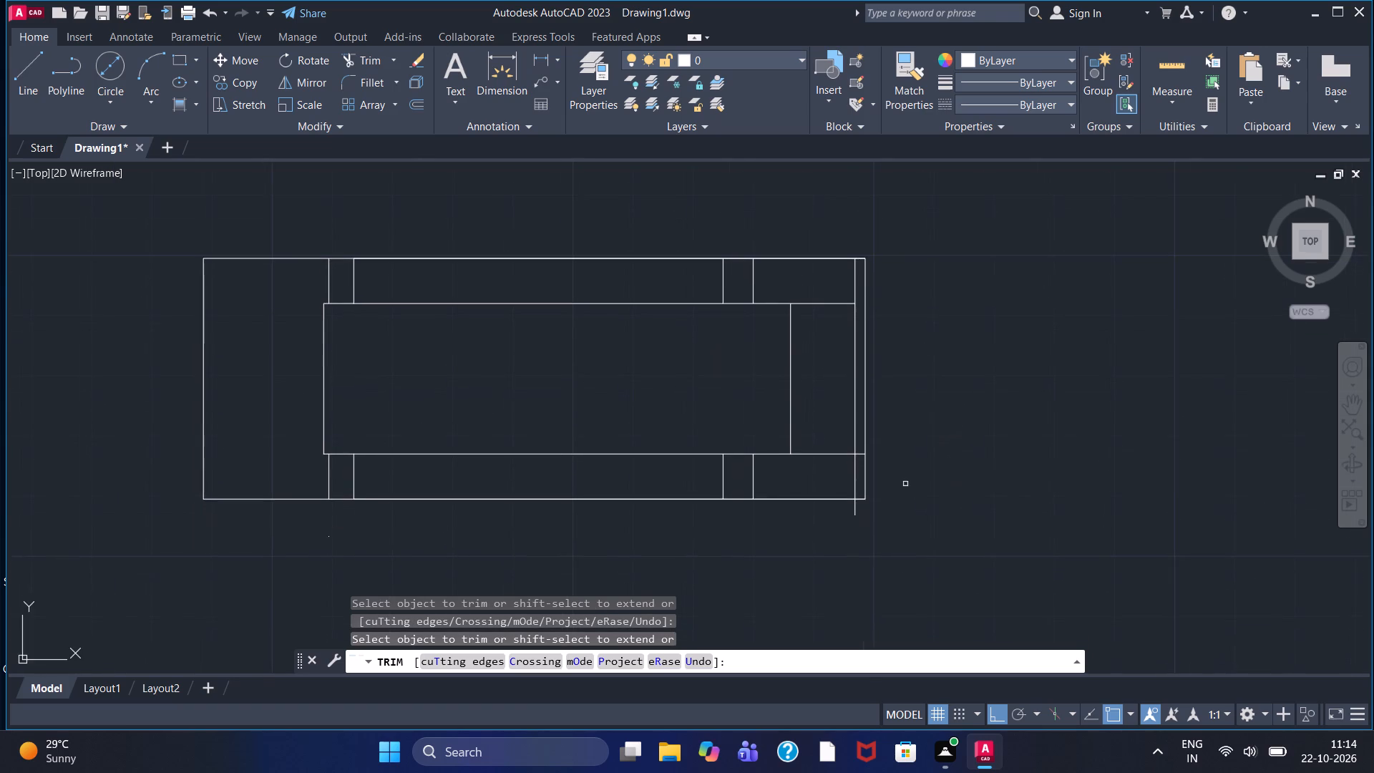
scroll(892, 481, up, 2)
click(794, 556)
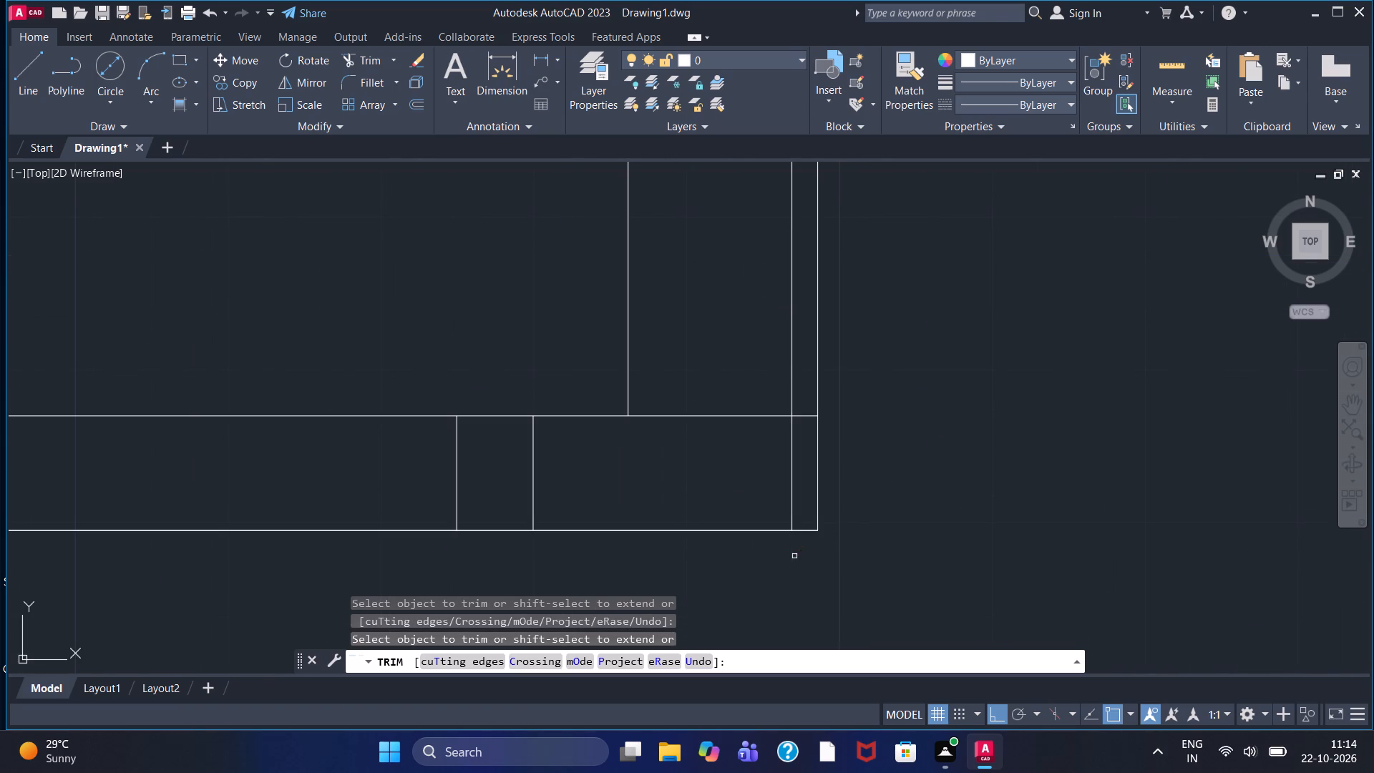
double_click(800, 419)
click(805, 409)
scroll(814, 438, down, 3)
scroll(814, 438, up, 1)
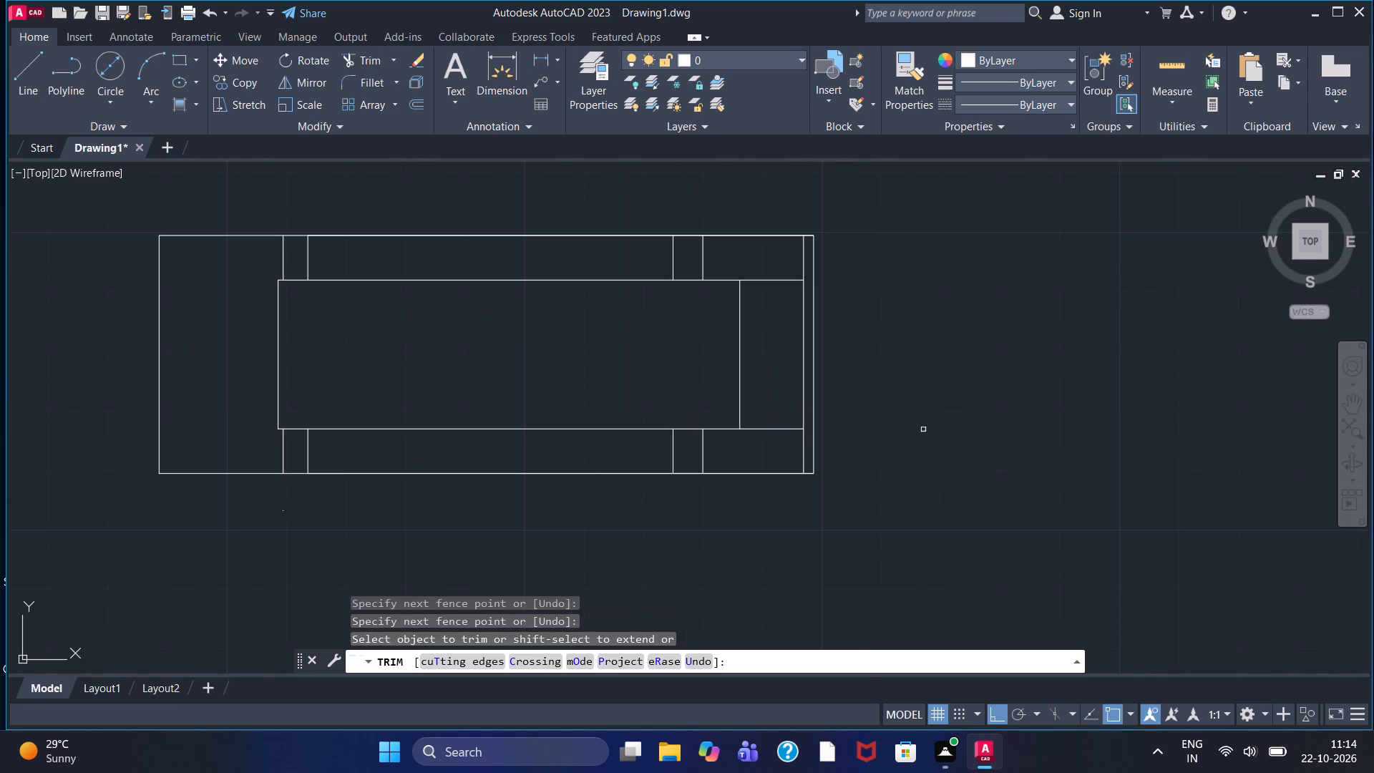
Place a horizontal linear dimension below the rectangle, from the inner opening's lower corner at the narrow end to the wide end edge.
scroll(960, 394, down, 1)
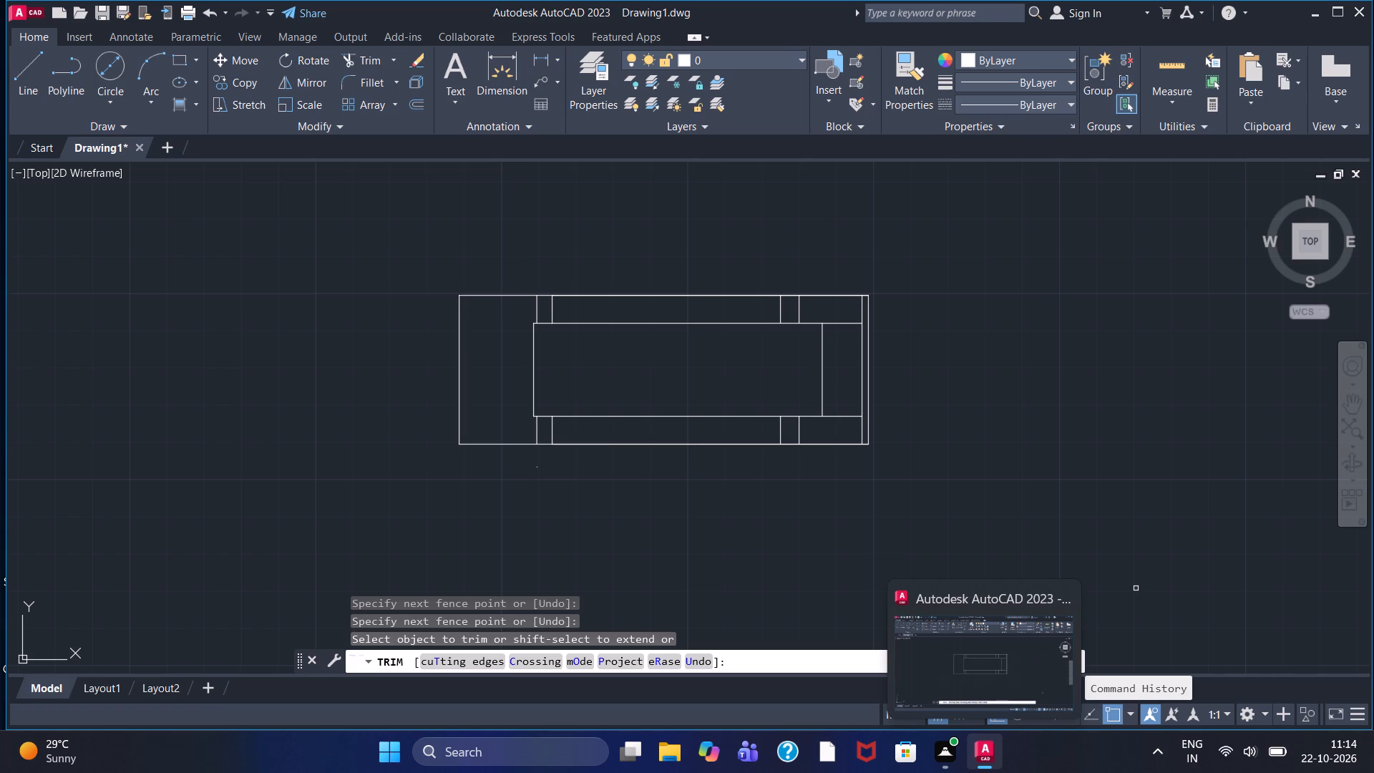
key(Escape)
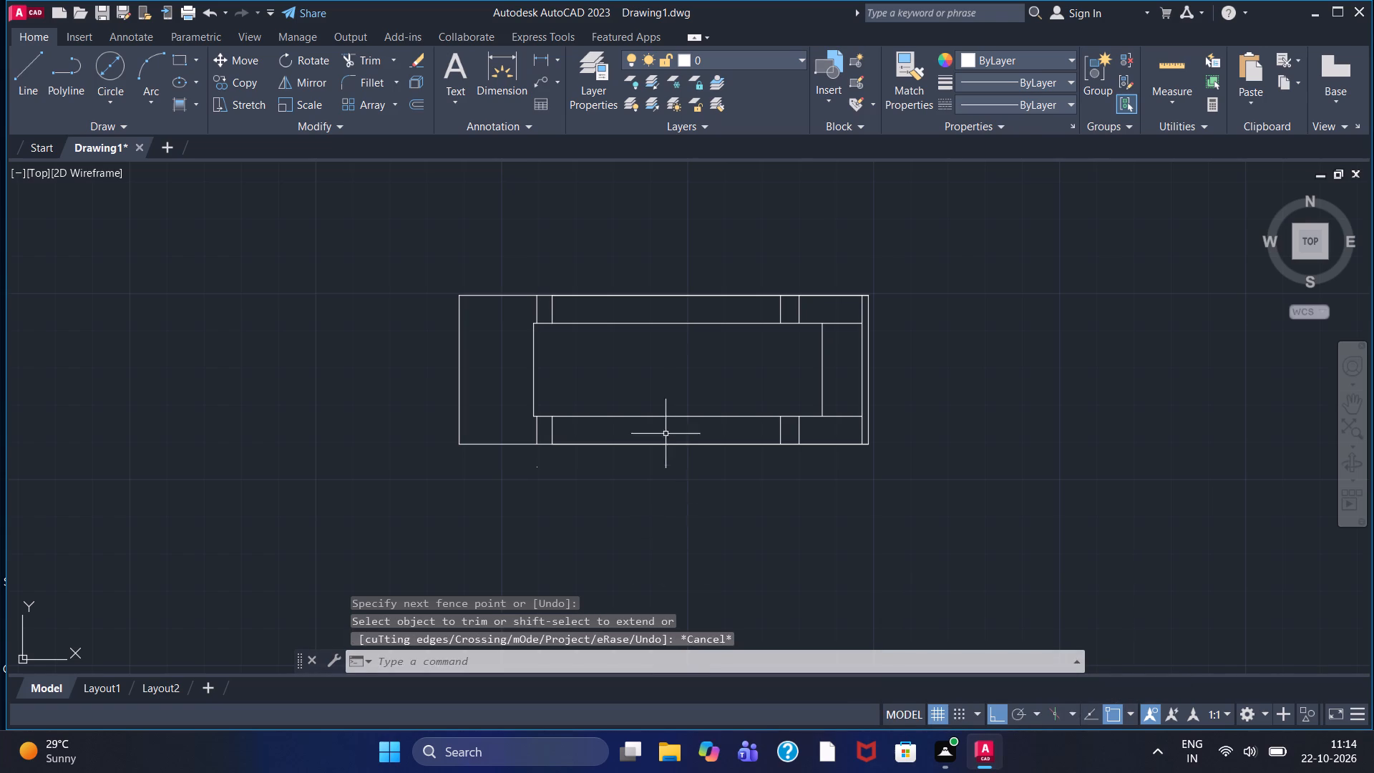
click(547, 64)
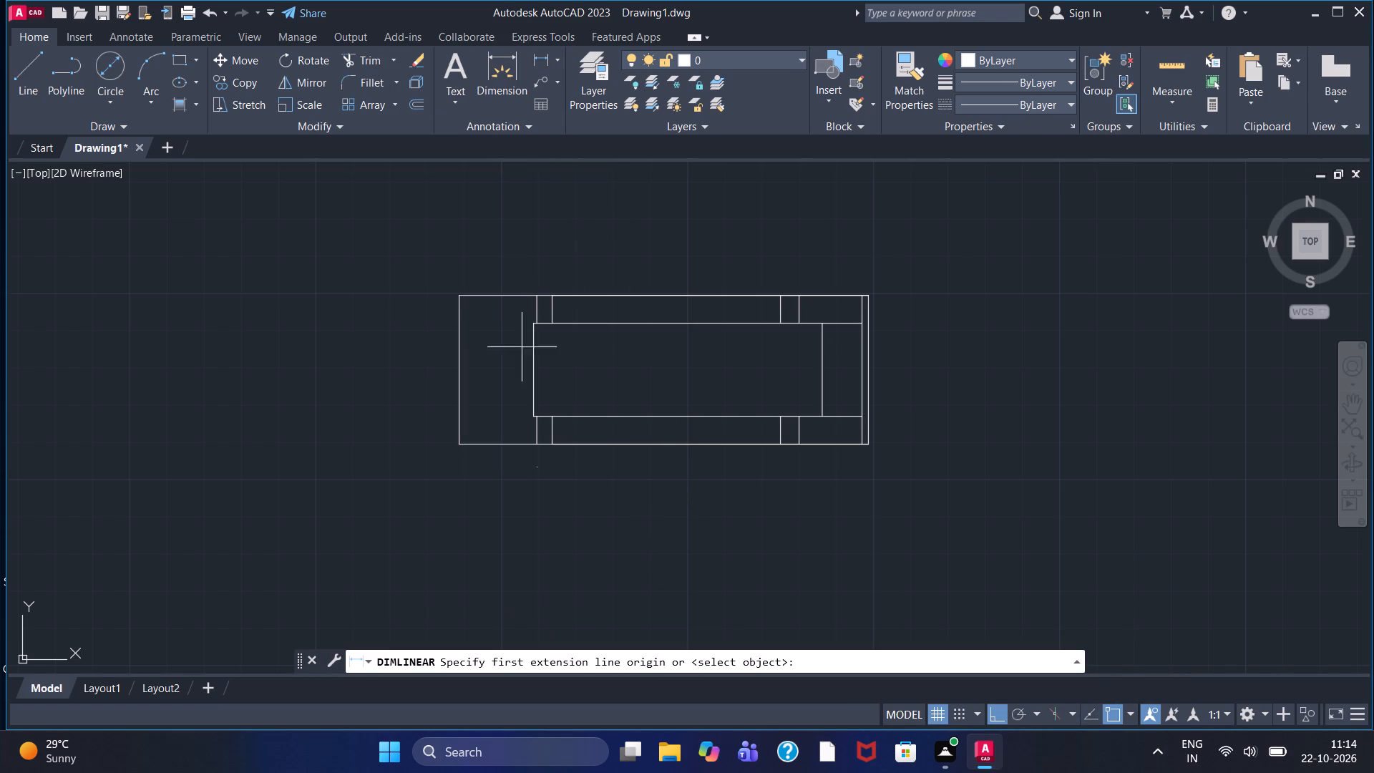
click(530, 417)
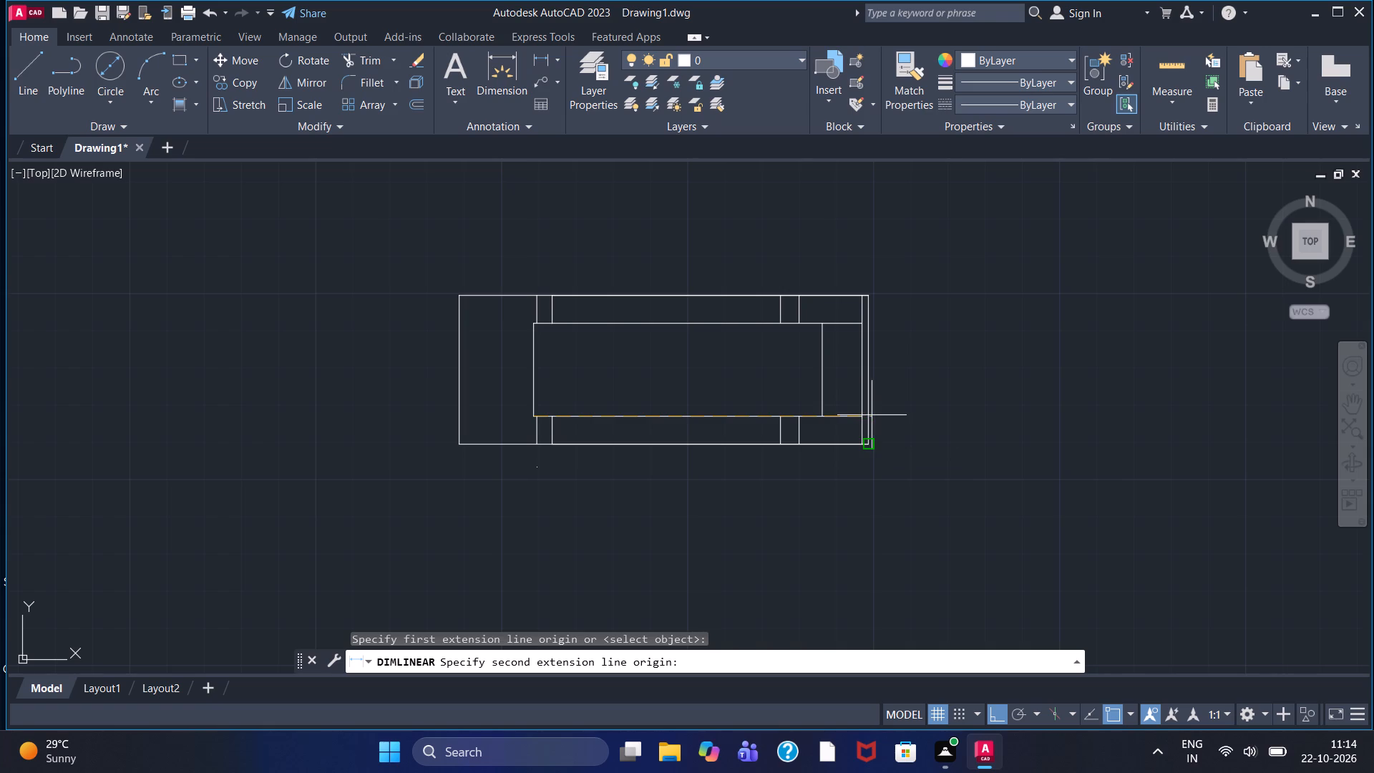
click(867, 449)
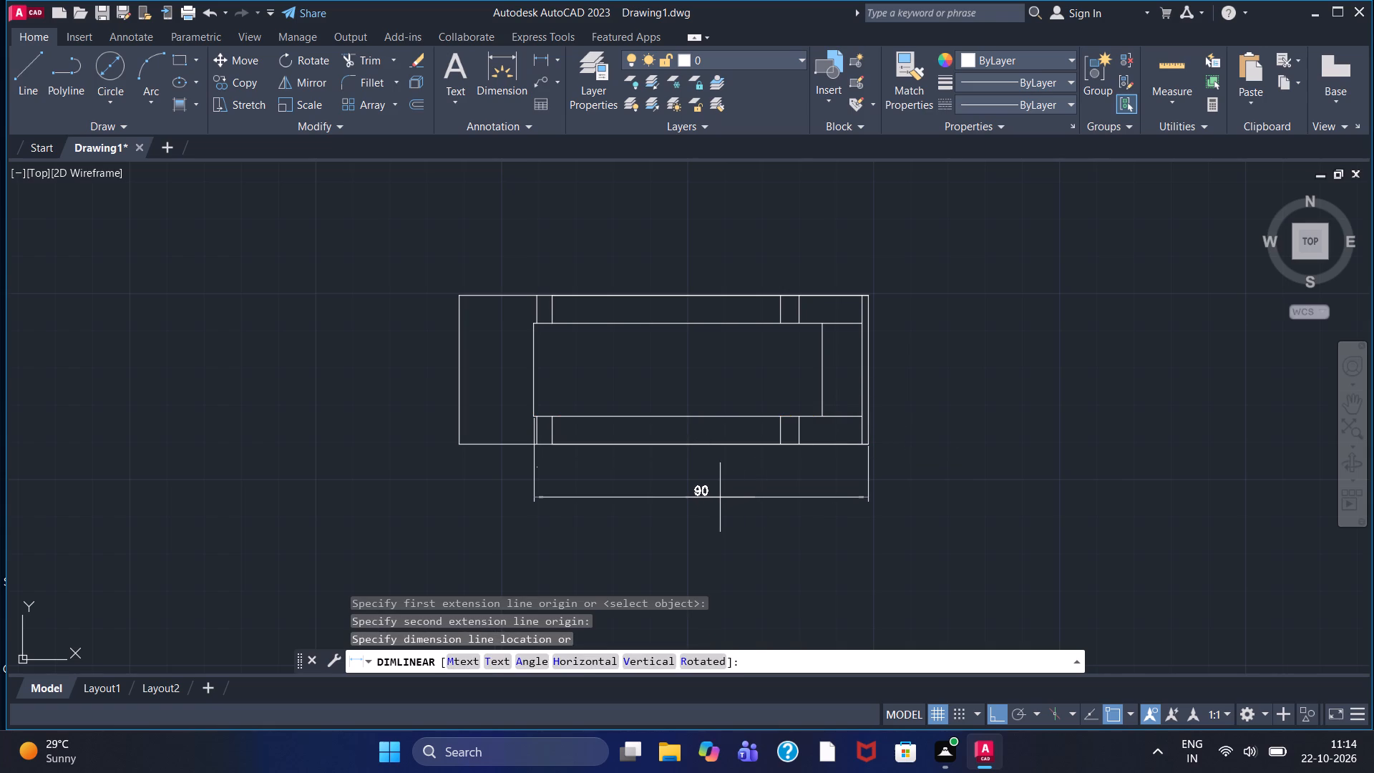
scroll(720, 497, up, 2)
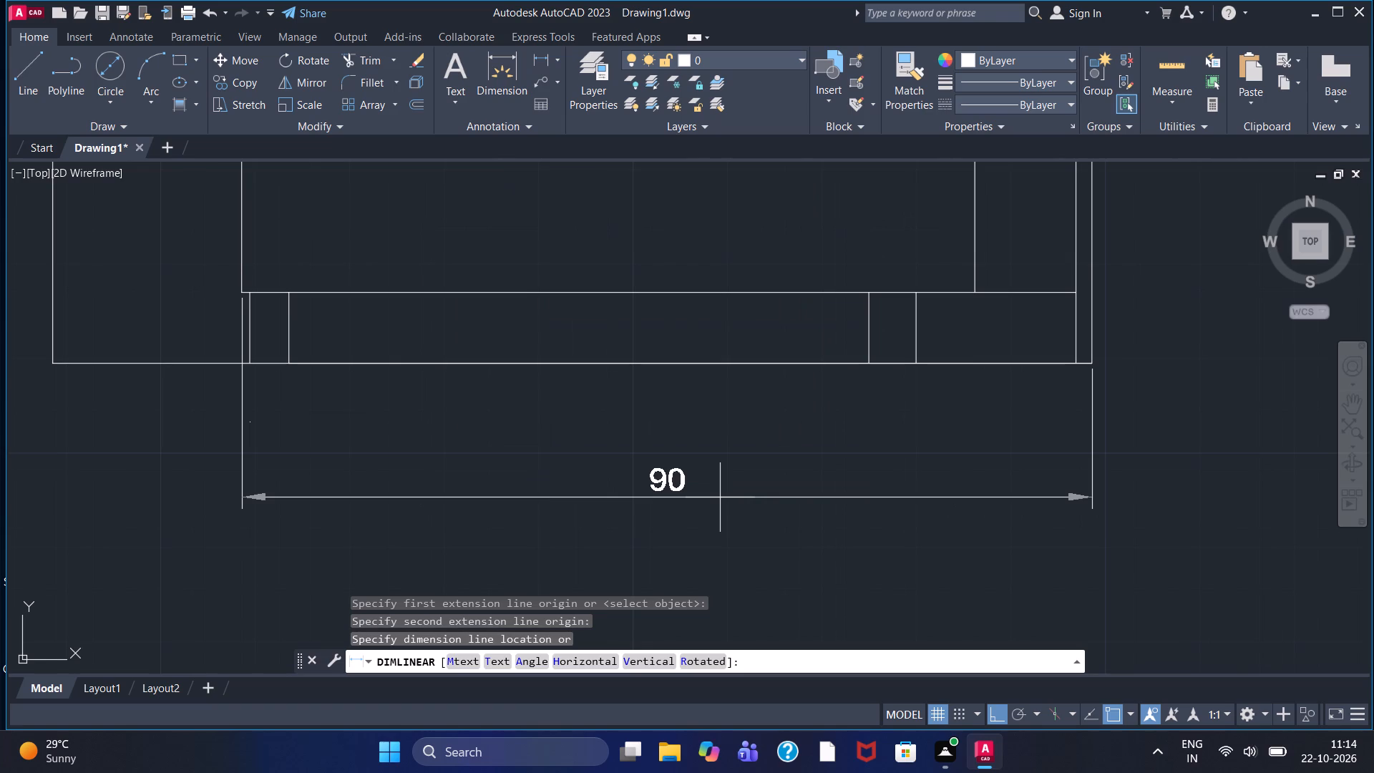
click(720, 497)
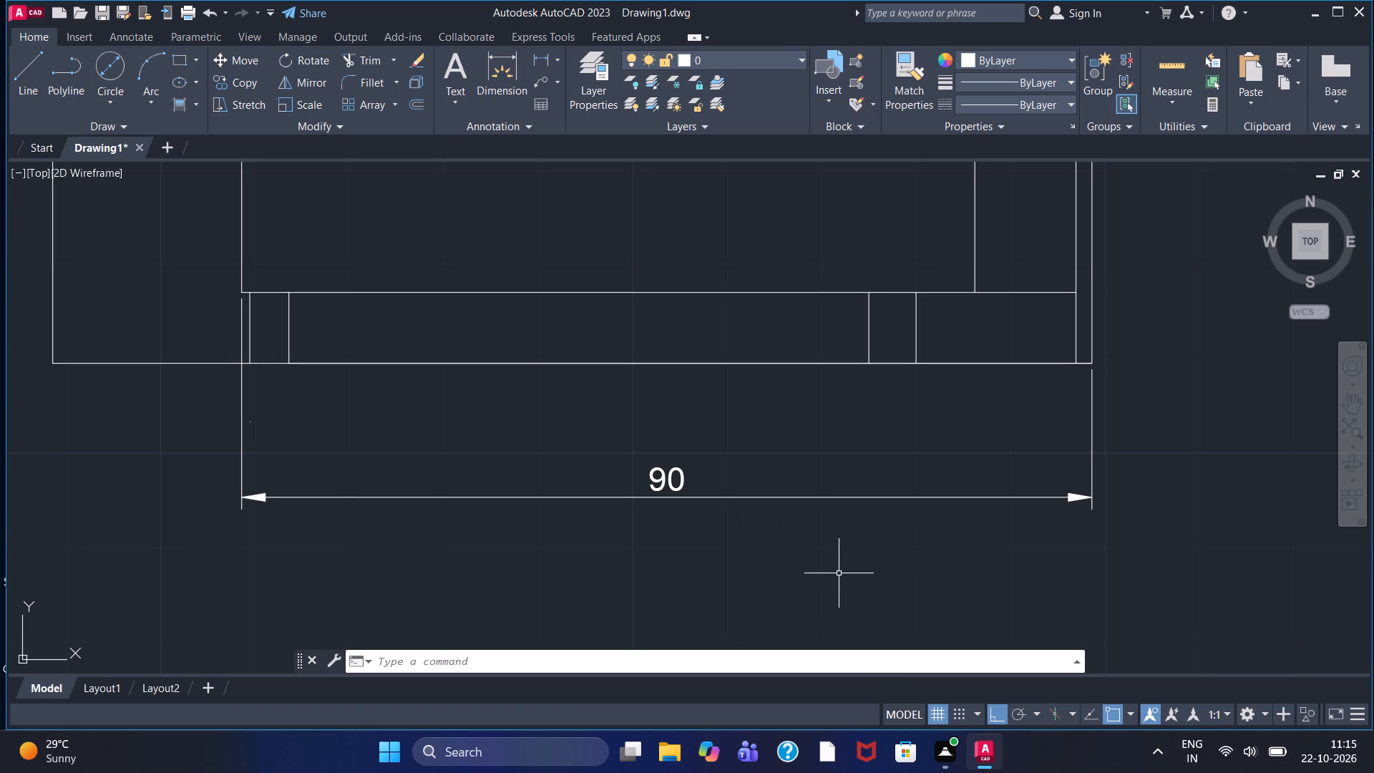
Add vertical linear dimensions outside the rectangle's narrow end for the inner opening's height and the rectangle's overall height.
scroll(403, 476, down, 1)
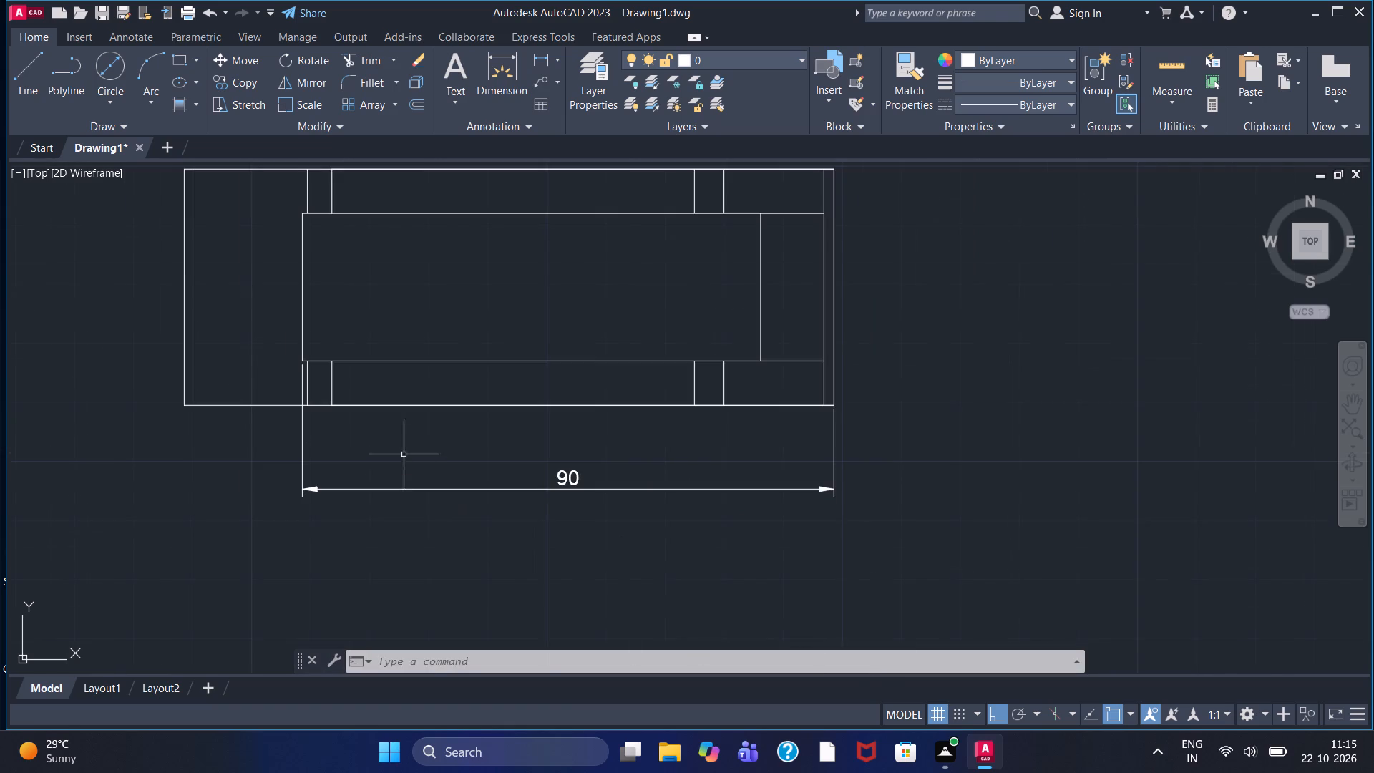
scroll(404, 454, down, 2)
middle_drag(248, 372, 315, 429)
scroll(316, 425, up, 1)
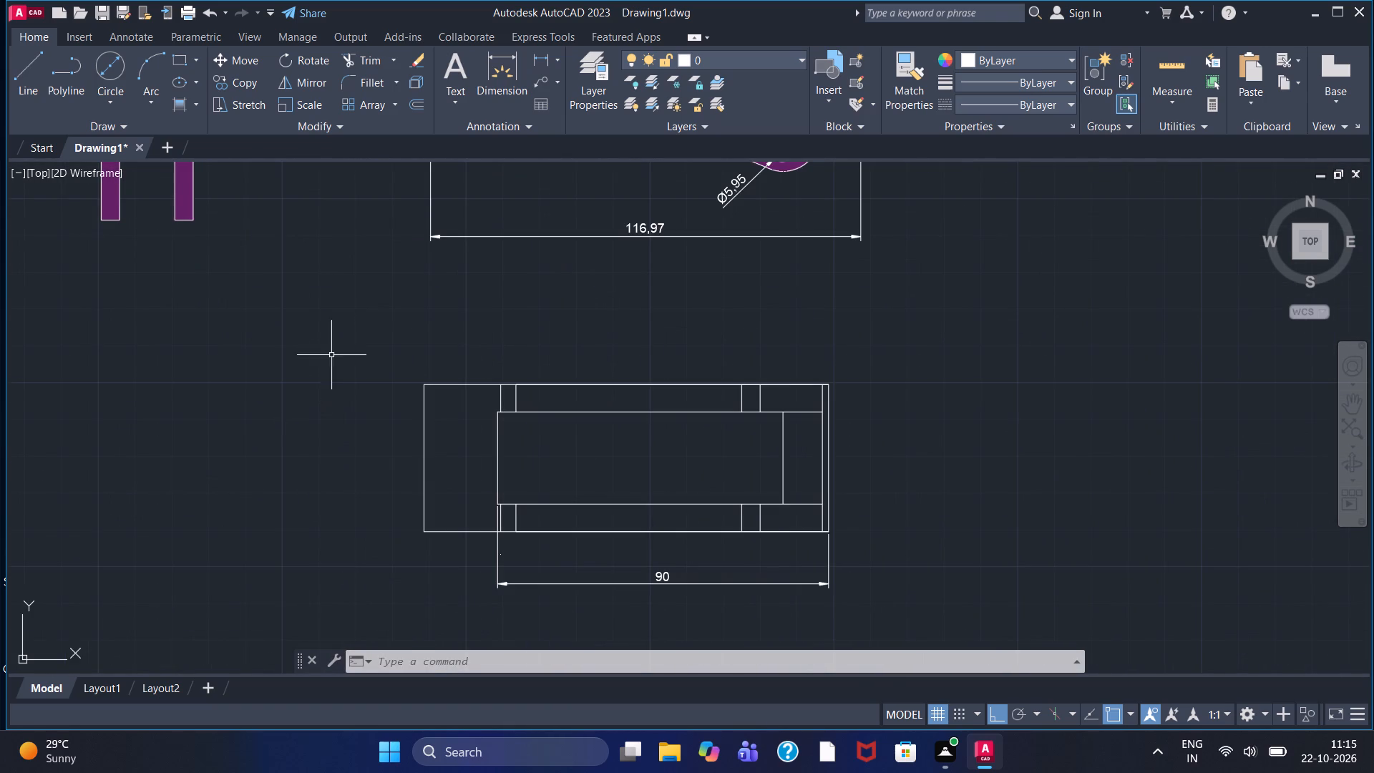
click(540, 60)
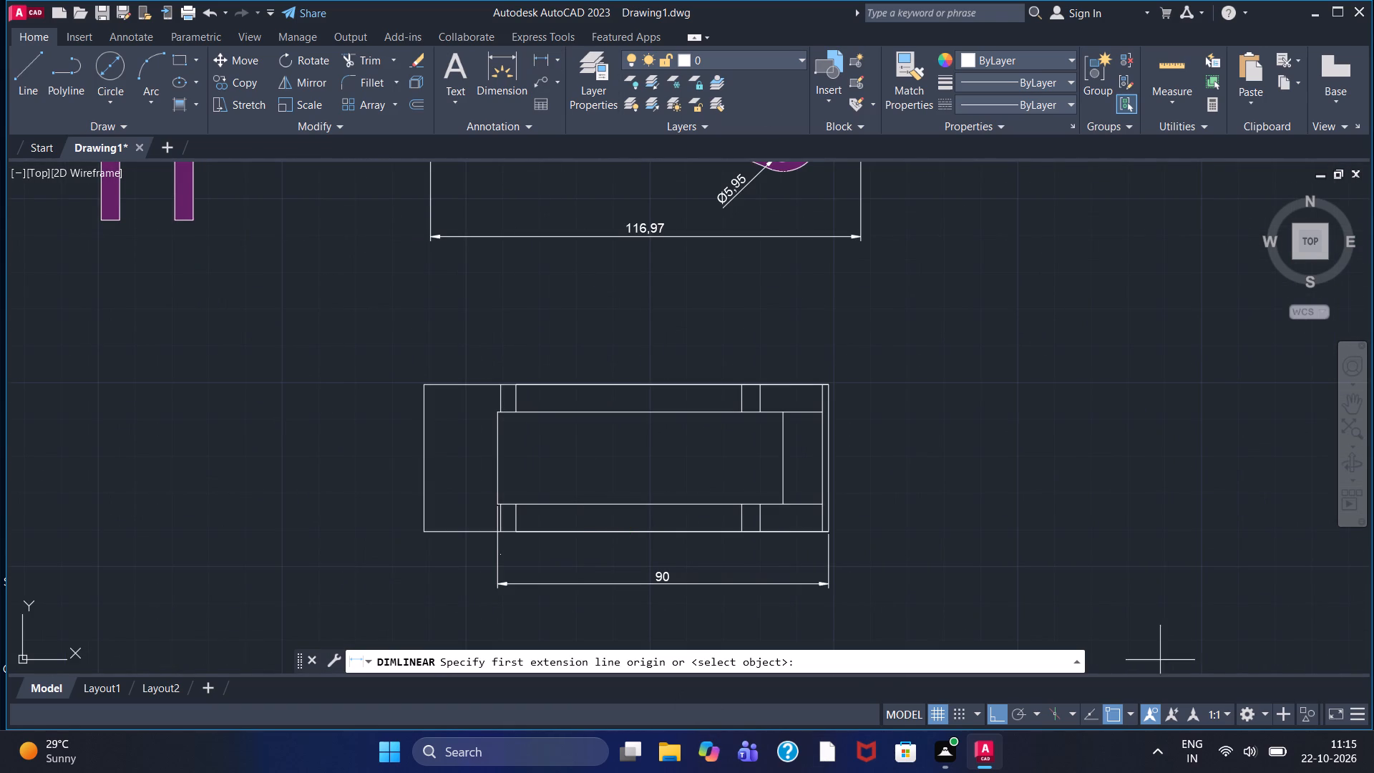
click(492, 412)
click(499, 505)
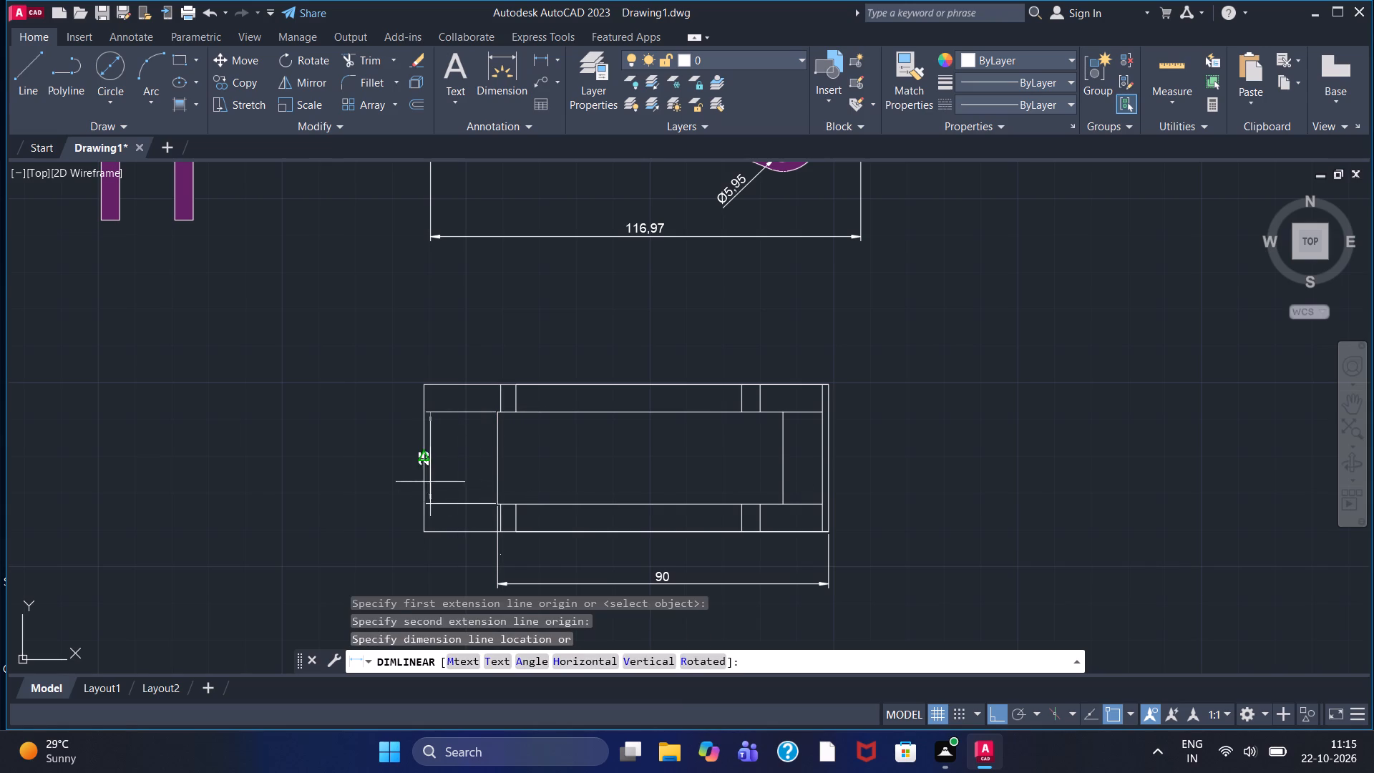
click(396, 484)
click(548, 52)
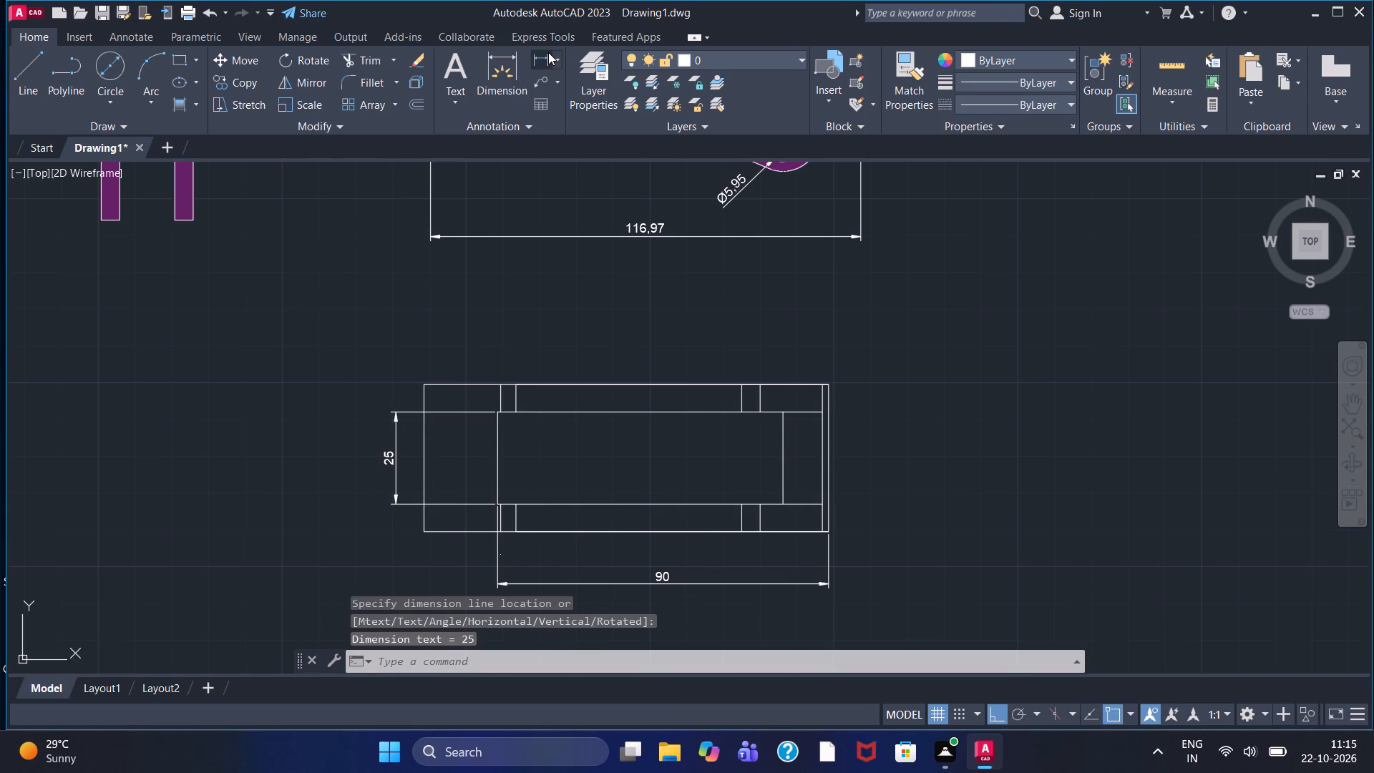
click(422, 389)
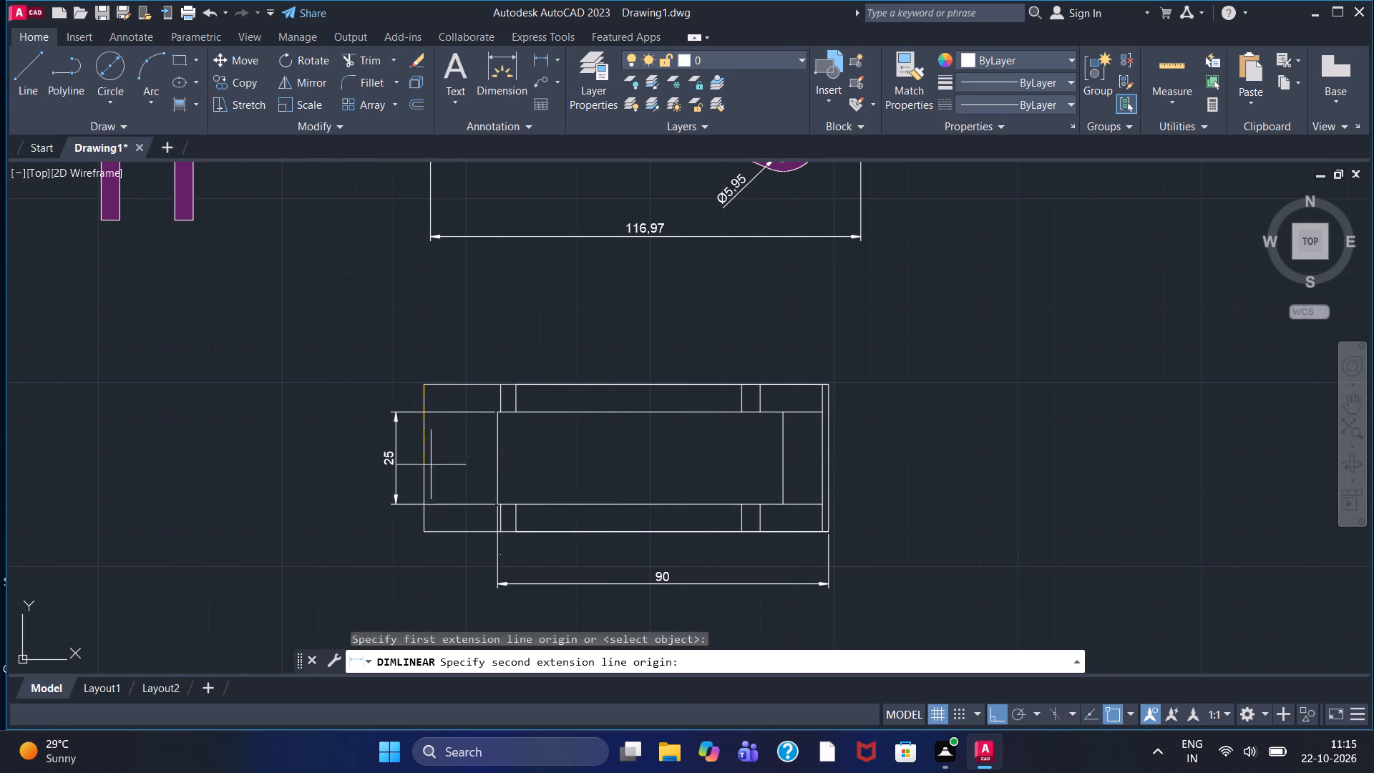
click(422, 532)
click(367, 505)
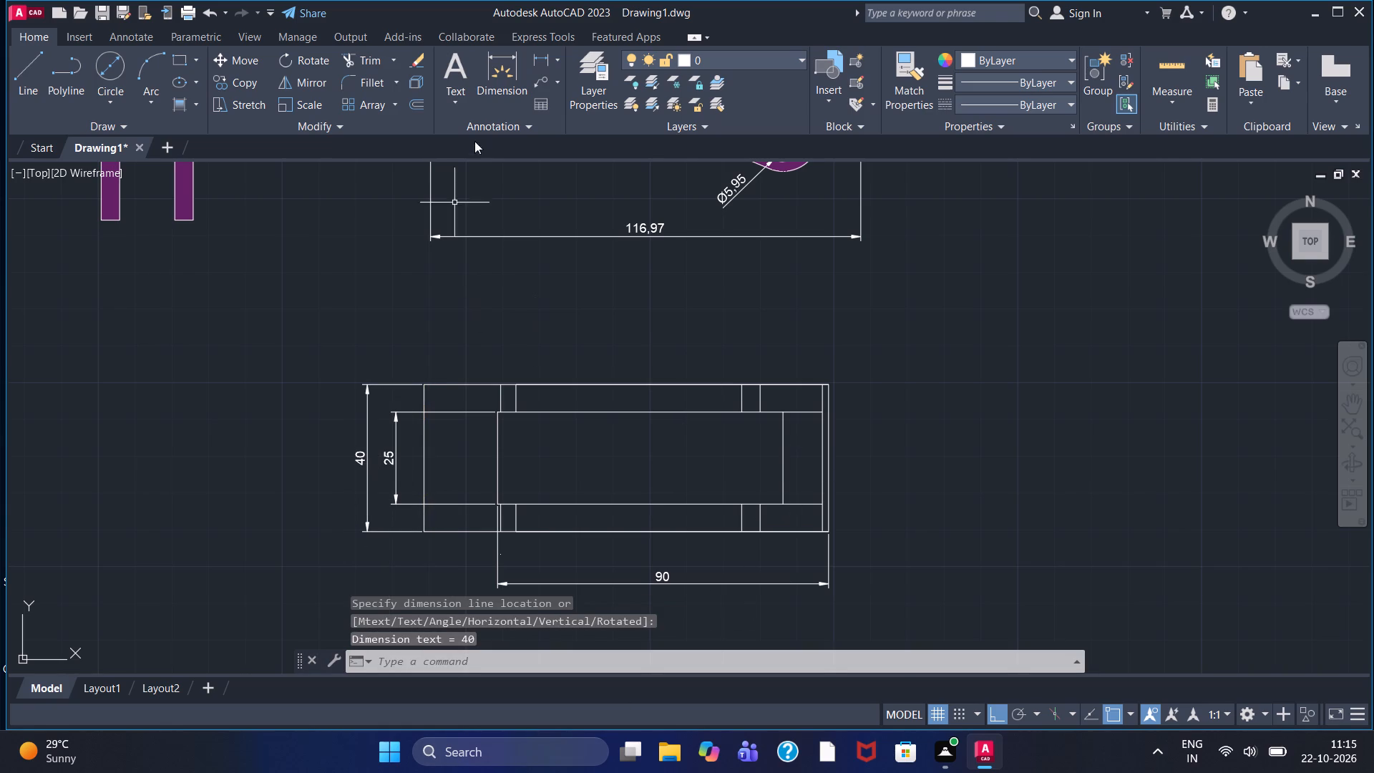
Gradient-fill the solid block at the narrow end and the four sections of the upper strip with colour 100,33,101.
click(174, 105)
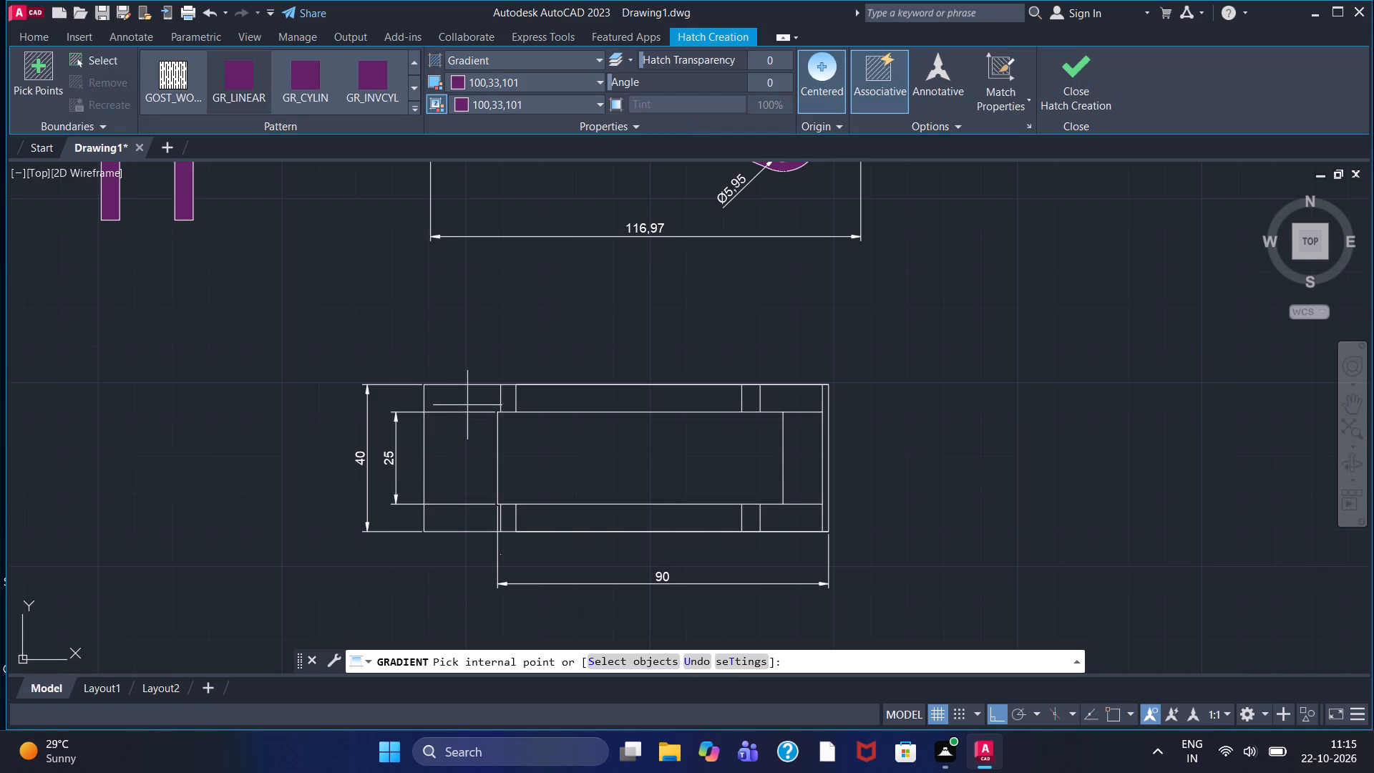
click(467, 405)
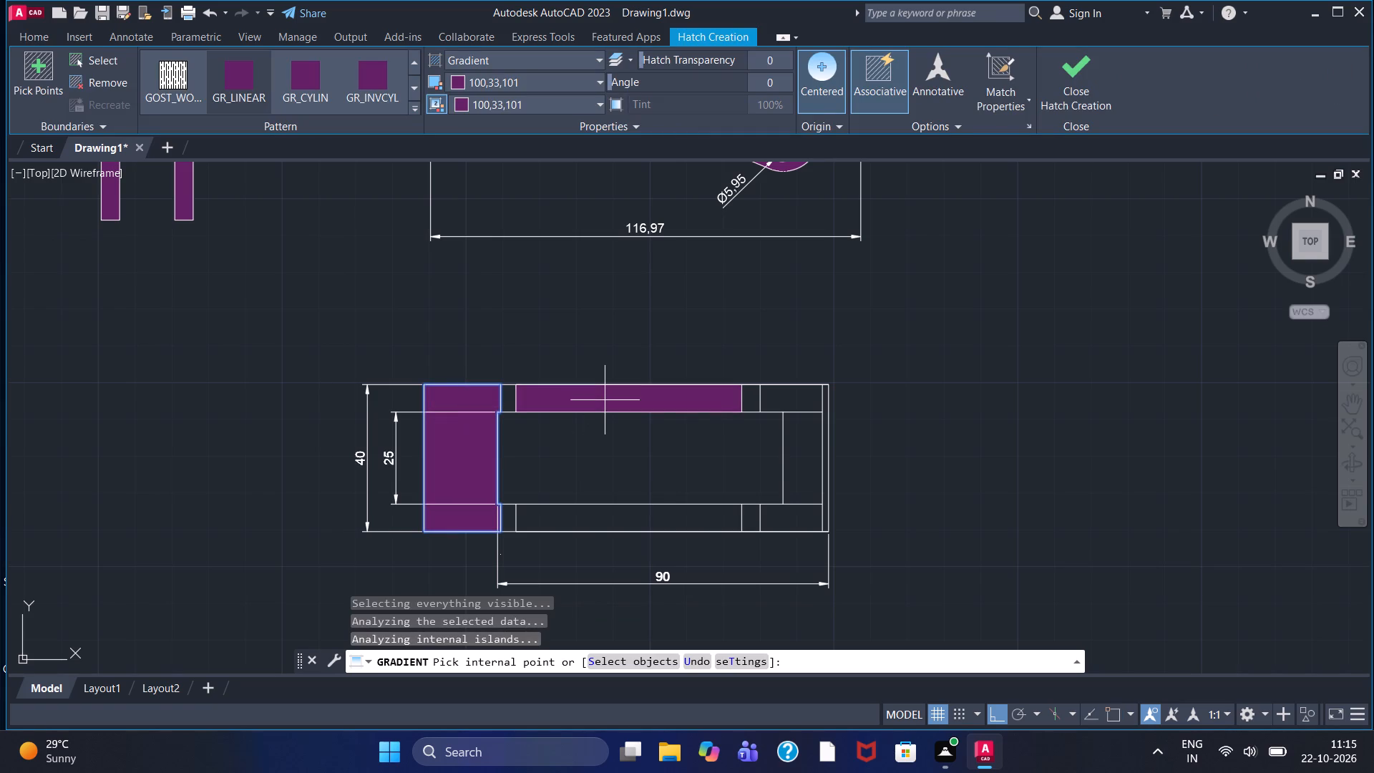
click(605, 400)
scroll(525, 381, up, 1)
click(495, 407)
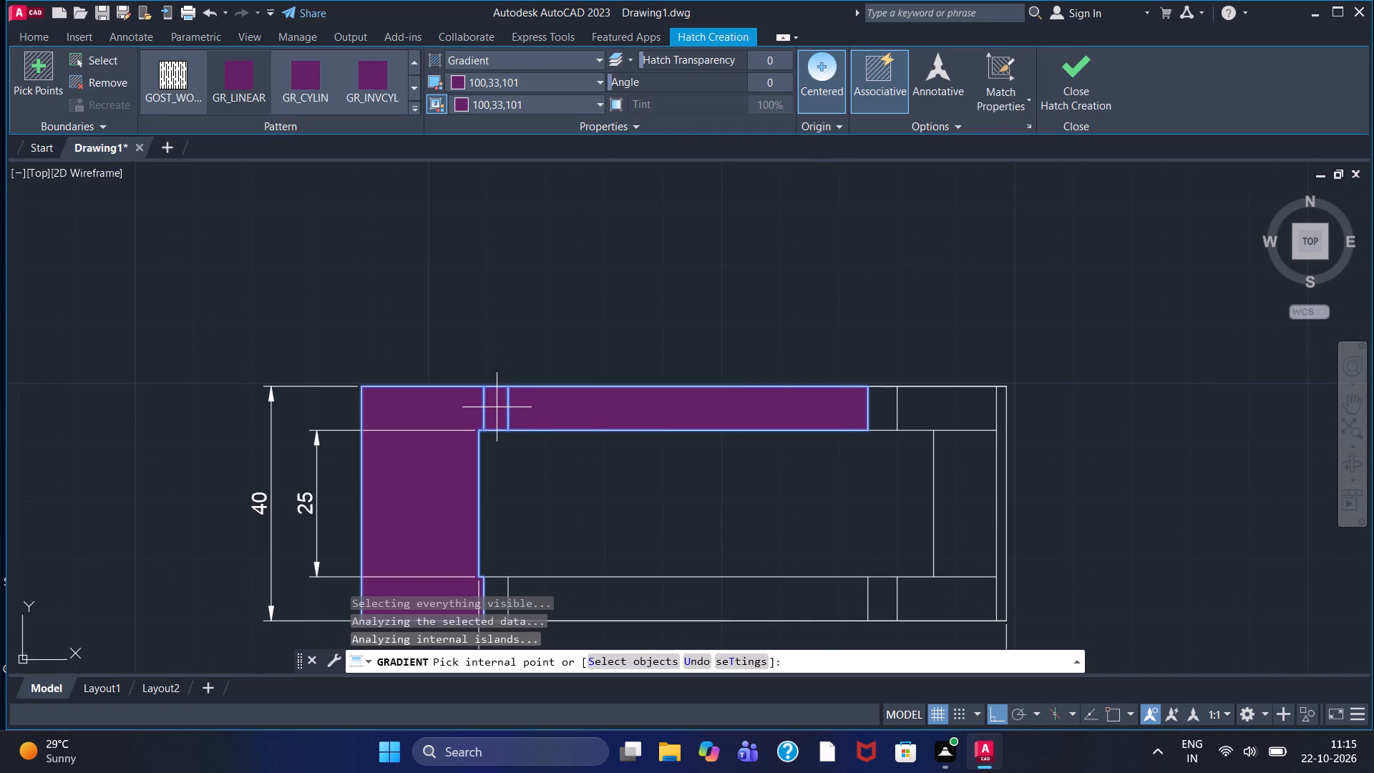
click(877, 411)
click(920, 417)
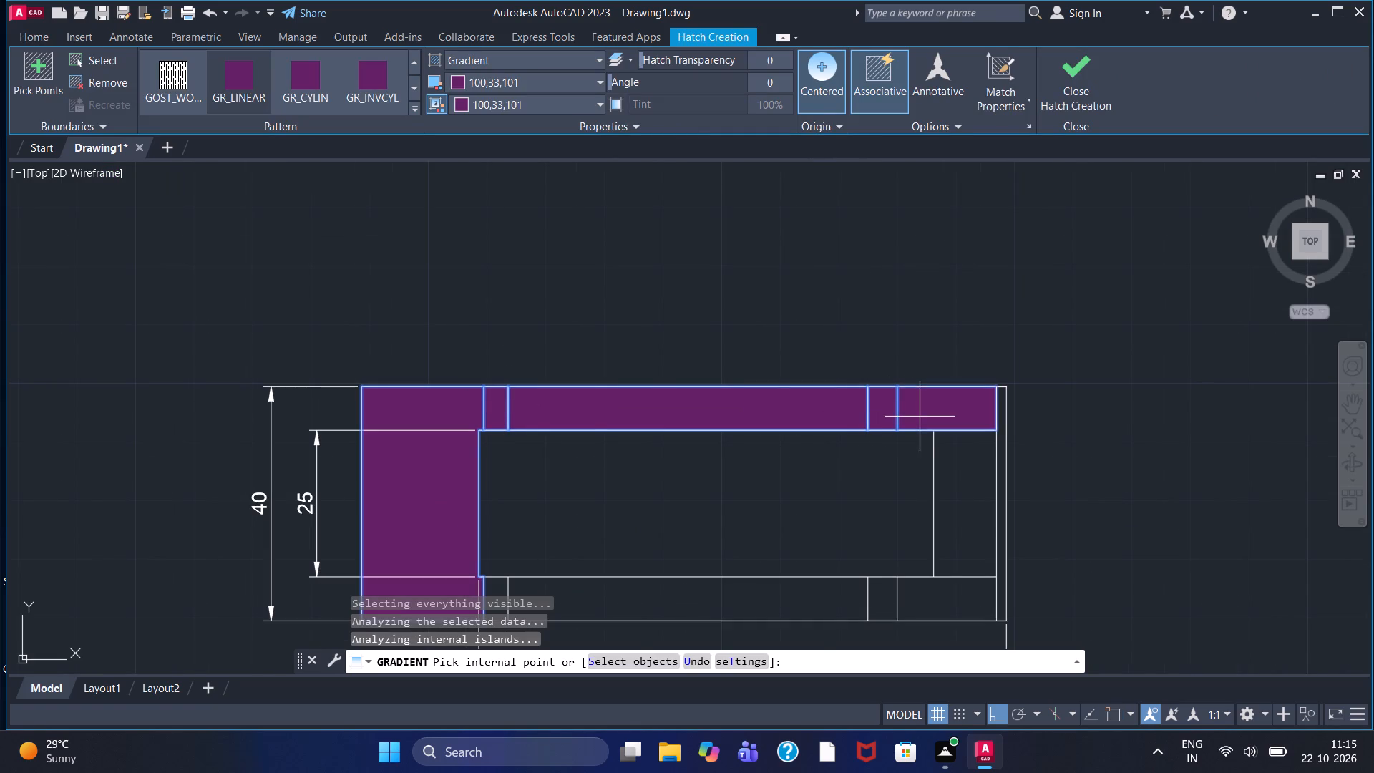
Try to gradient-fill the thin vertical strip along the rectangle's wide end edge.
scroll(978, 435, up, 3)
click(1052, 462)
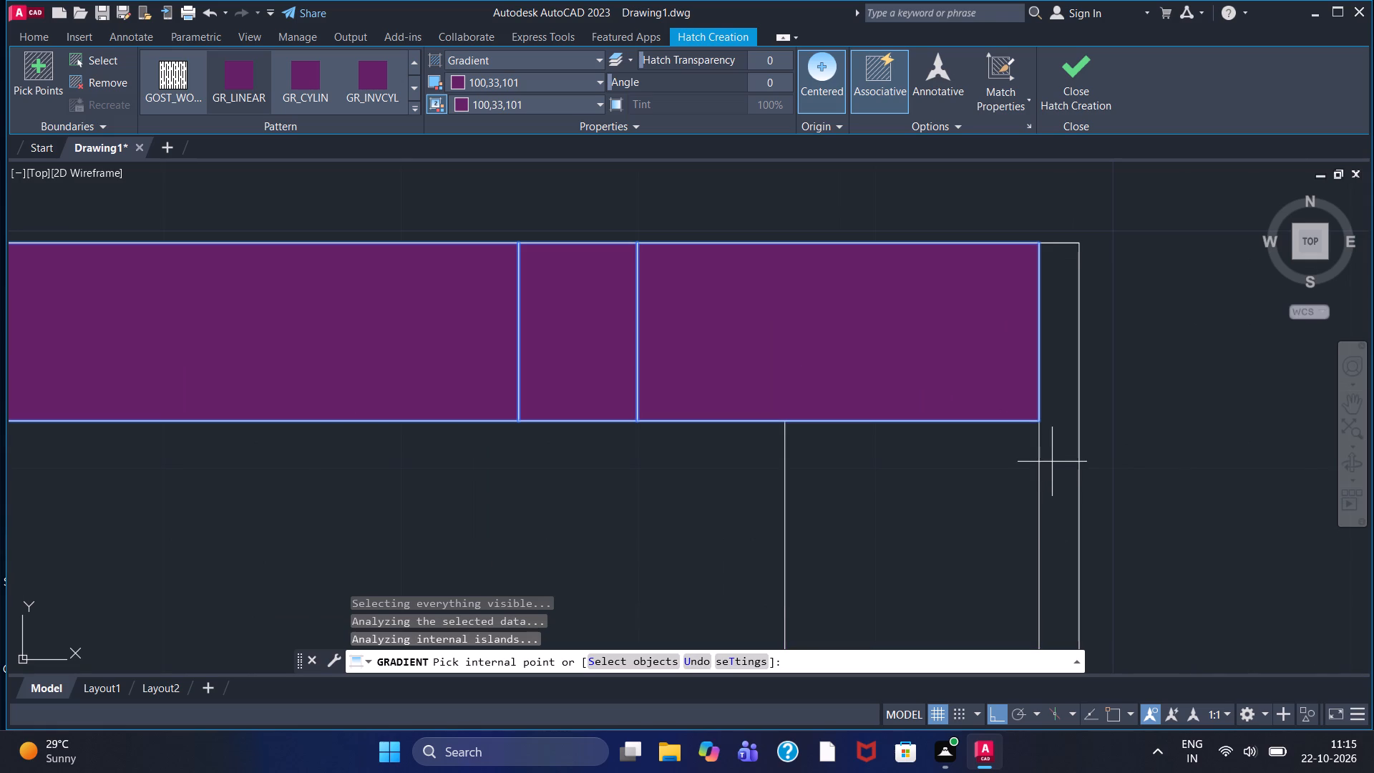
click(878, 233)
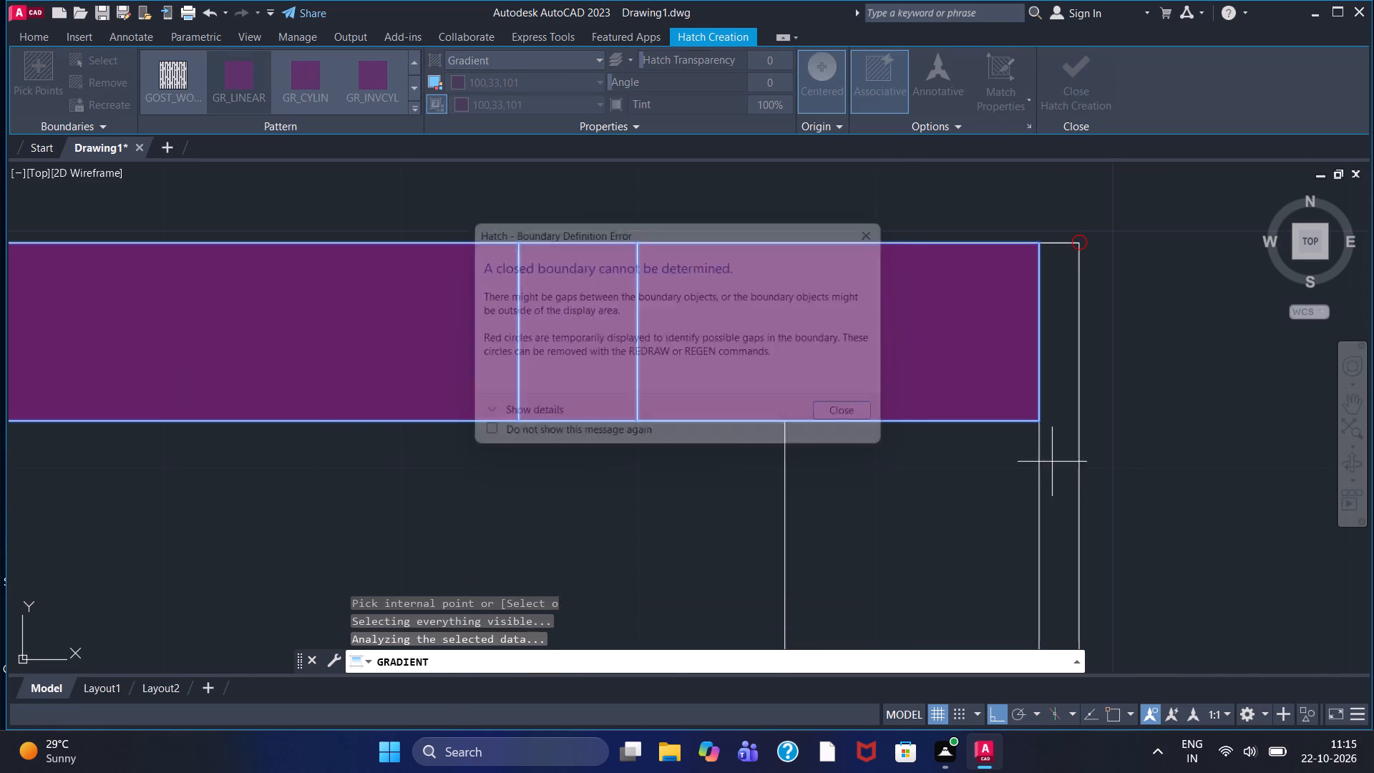
Add the block between the inner opening and the wide end line, plus the four lower strip sections, to the gradient fill.
click(907, 507)
scroll(906, 502, down, 2)
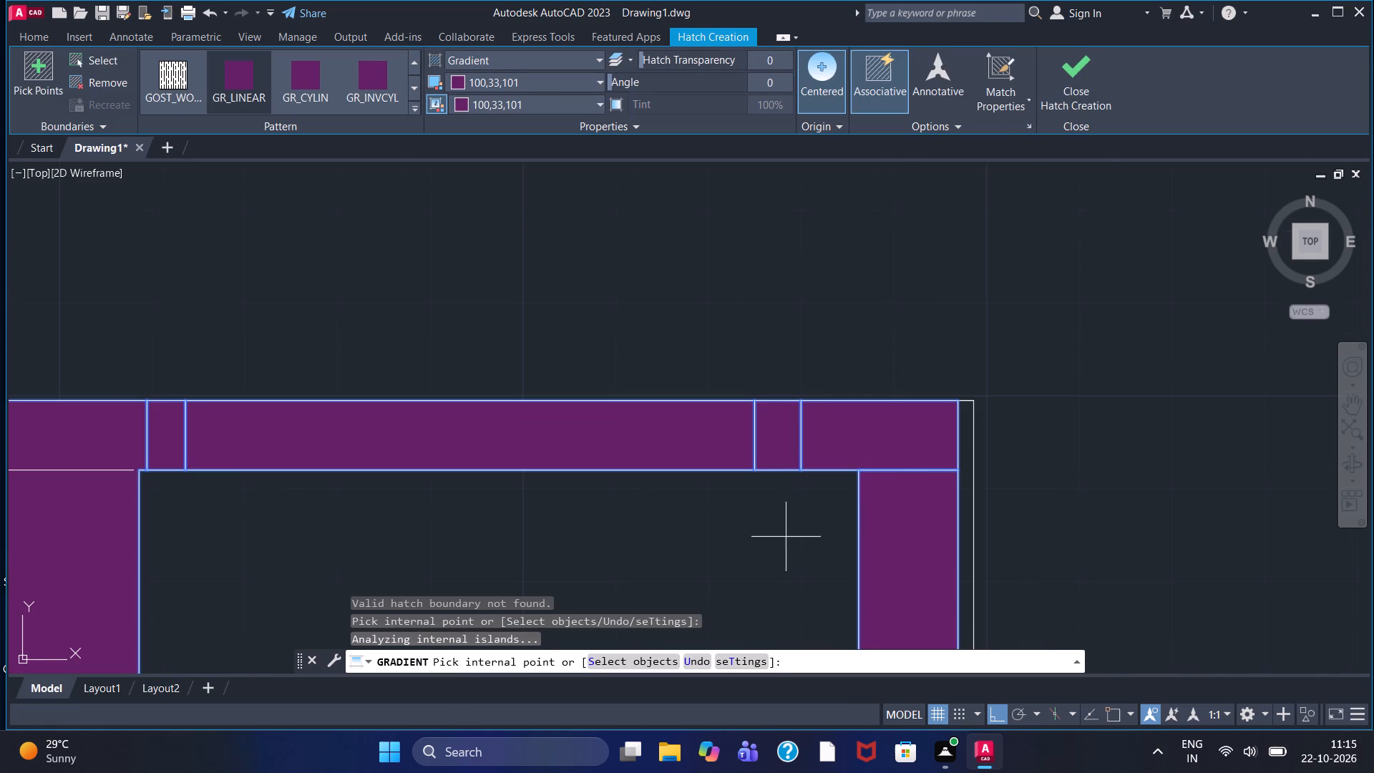
middle_drag(786, 537, 847, 214)
scroll(847, 214, down, 1)
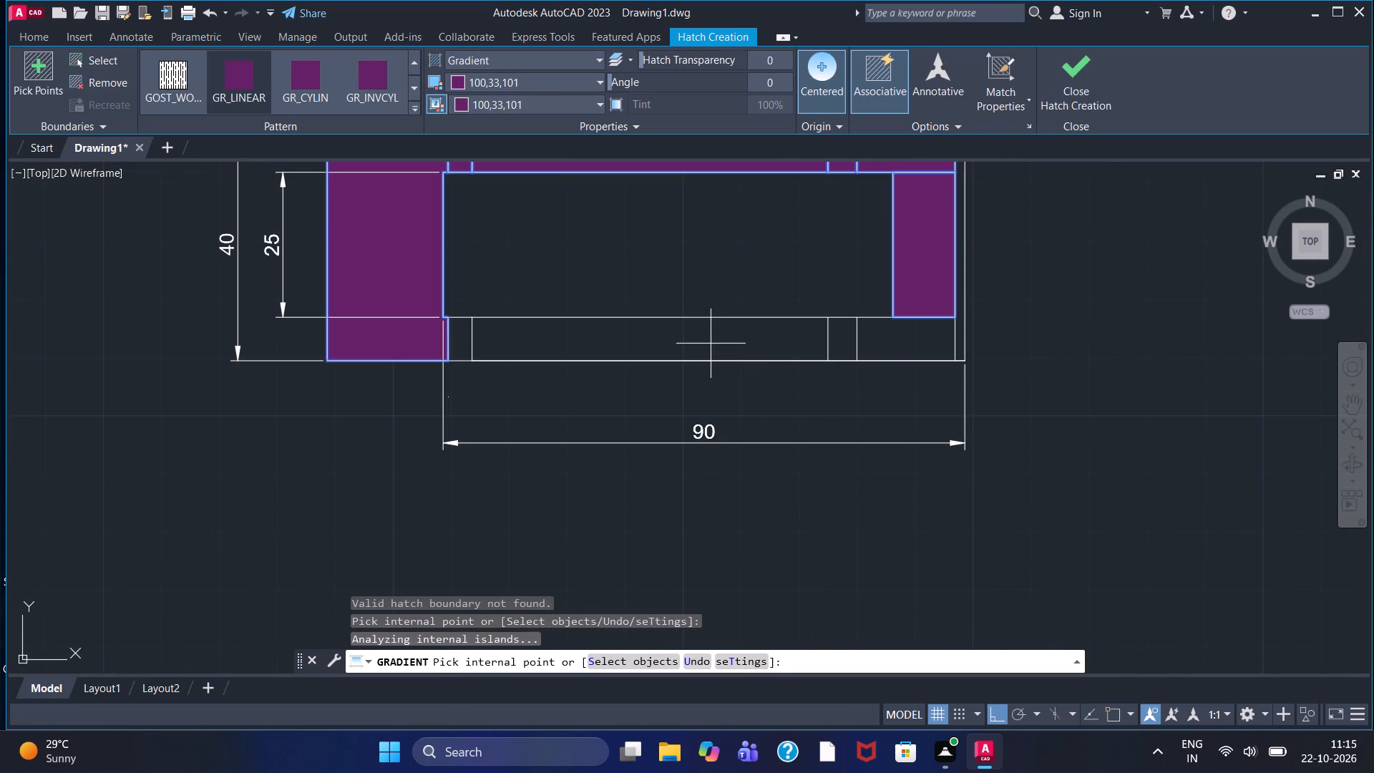
click(902, 336)
click(849, 334)
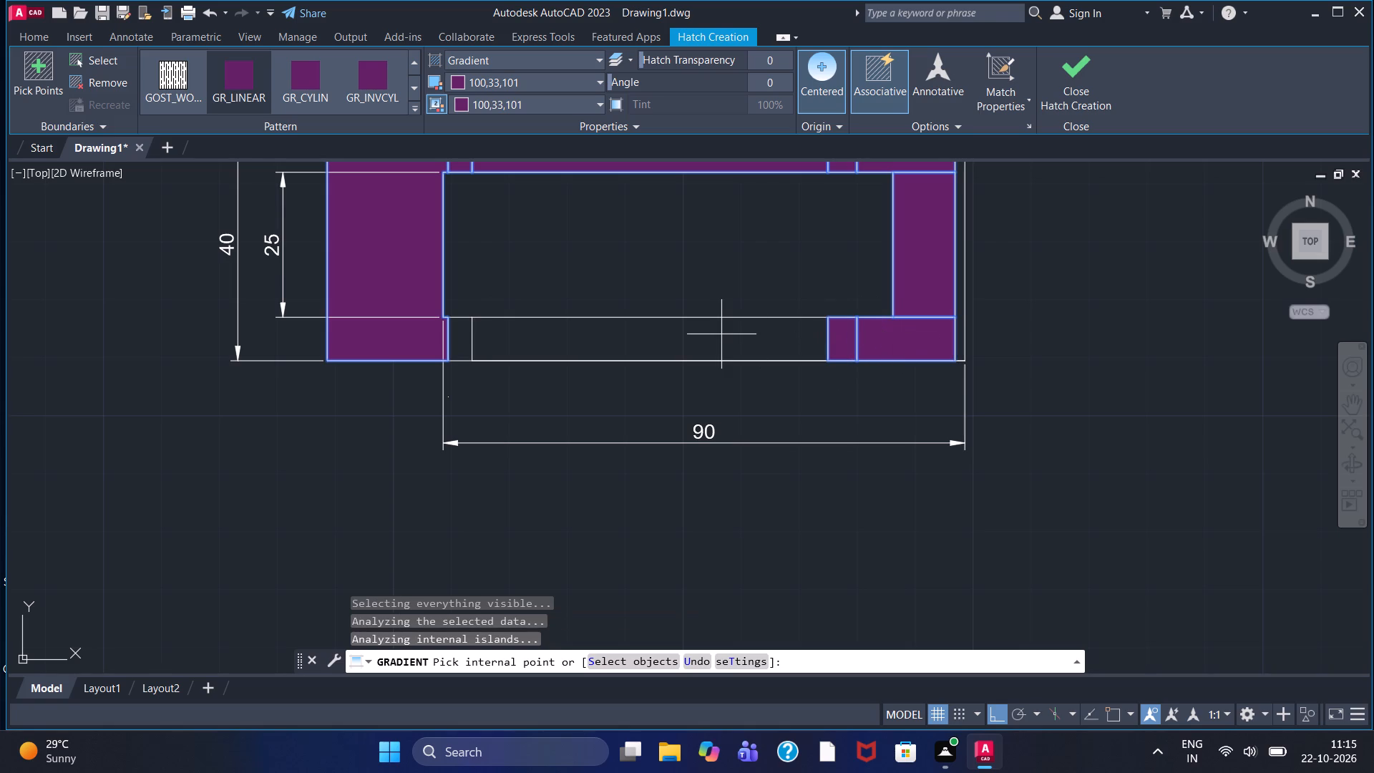
click(721, 334)
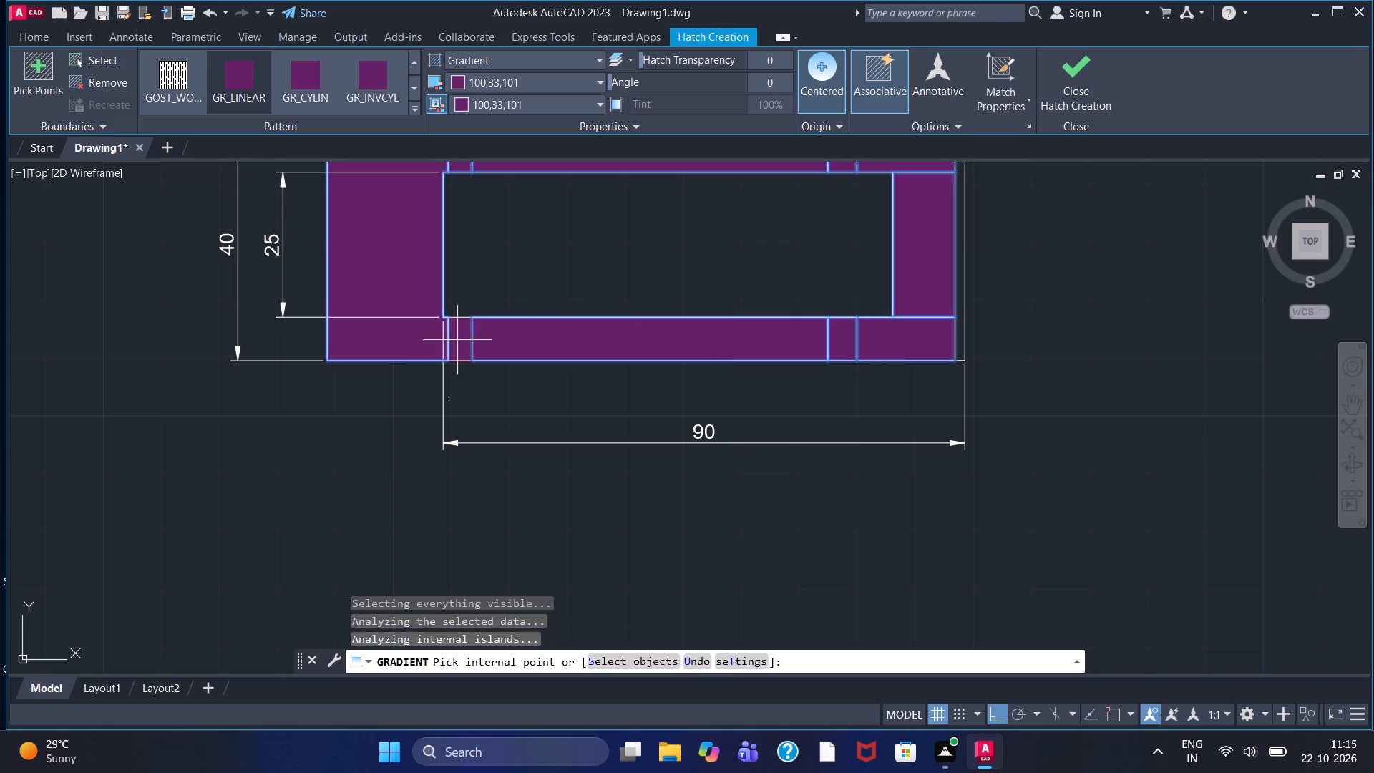
click(457, 340)
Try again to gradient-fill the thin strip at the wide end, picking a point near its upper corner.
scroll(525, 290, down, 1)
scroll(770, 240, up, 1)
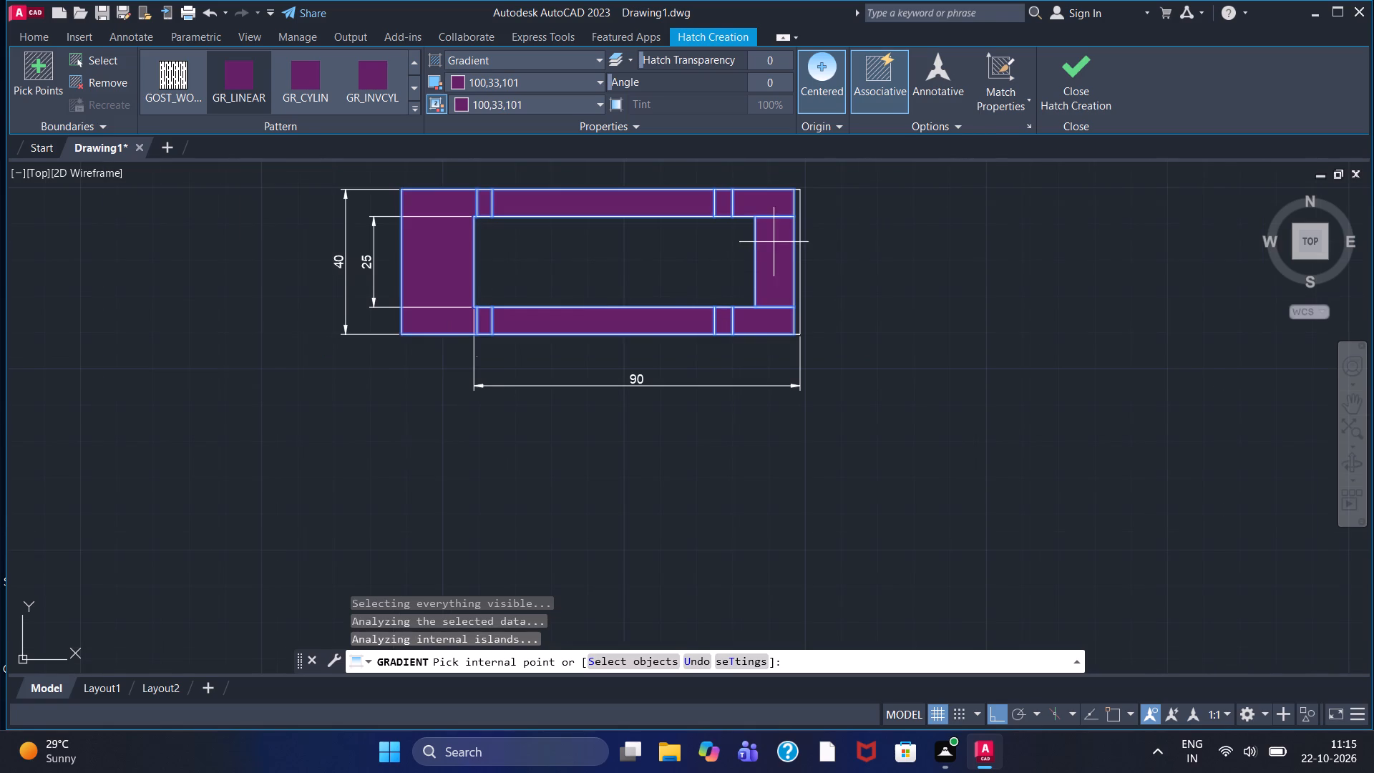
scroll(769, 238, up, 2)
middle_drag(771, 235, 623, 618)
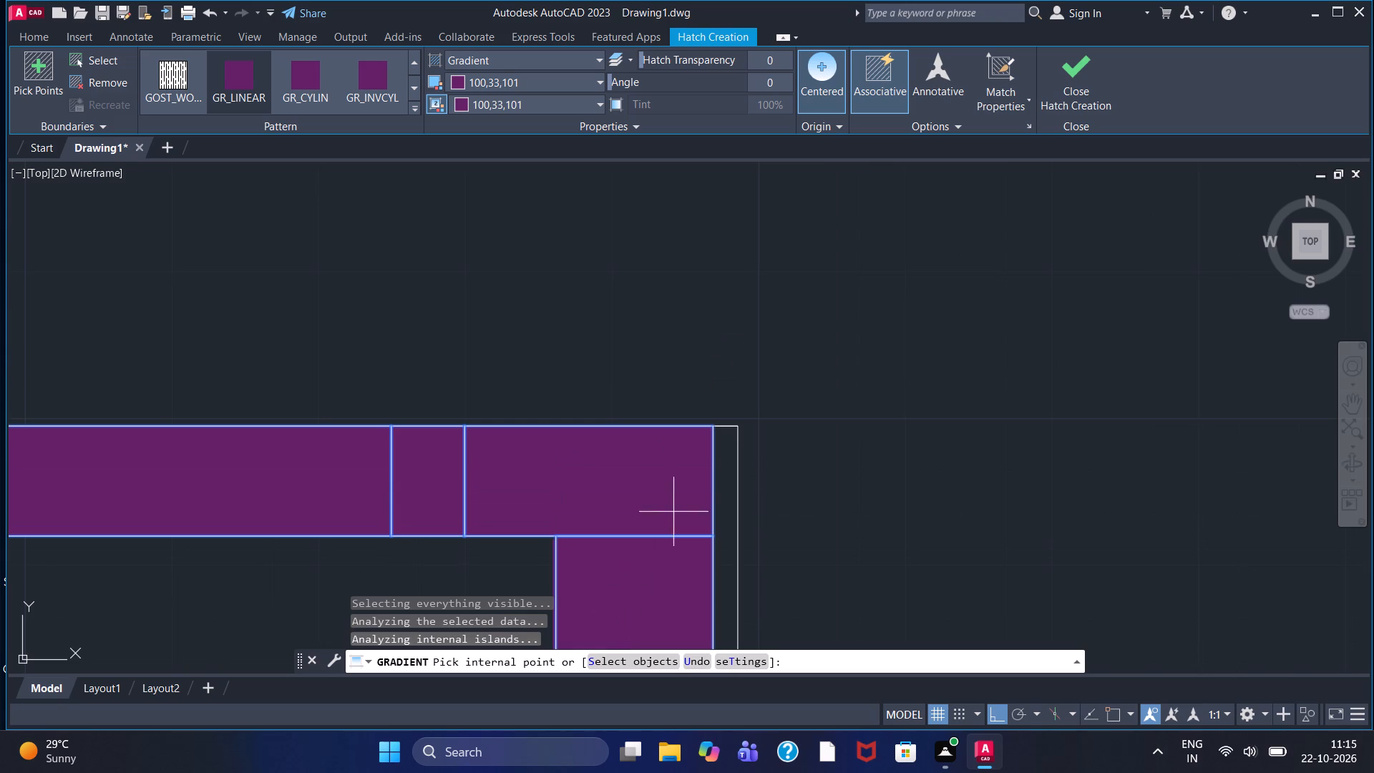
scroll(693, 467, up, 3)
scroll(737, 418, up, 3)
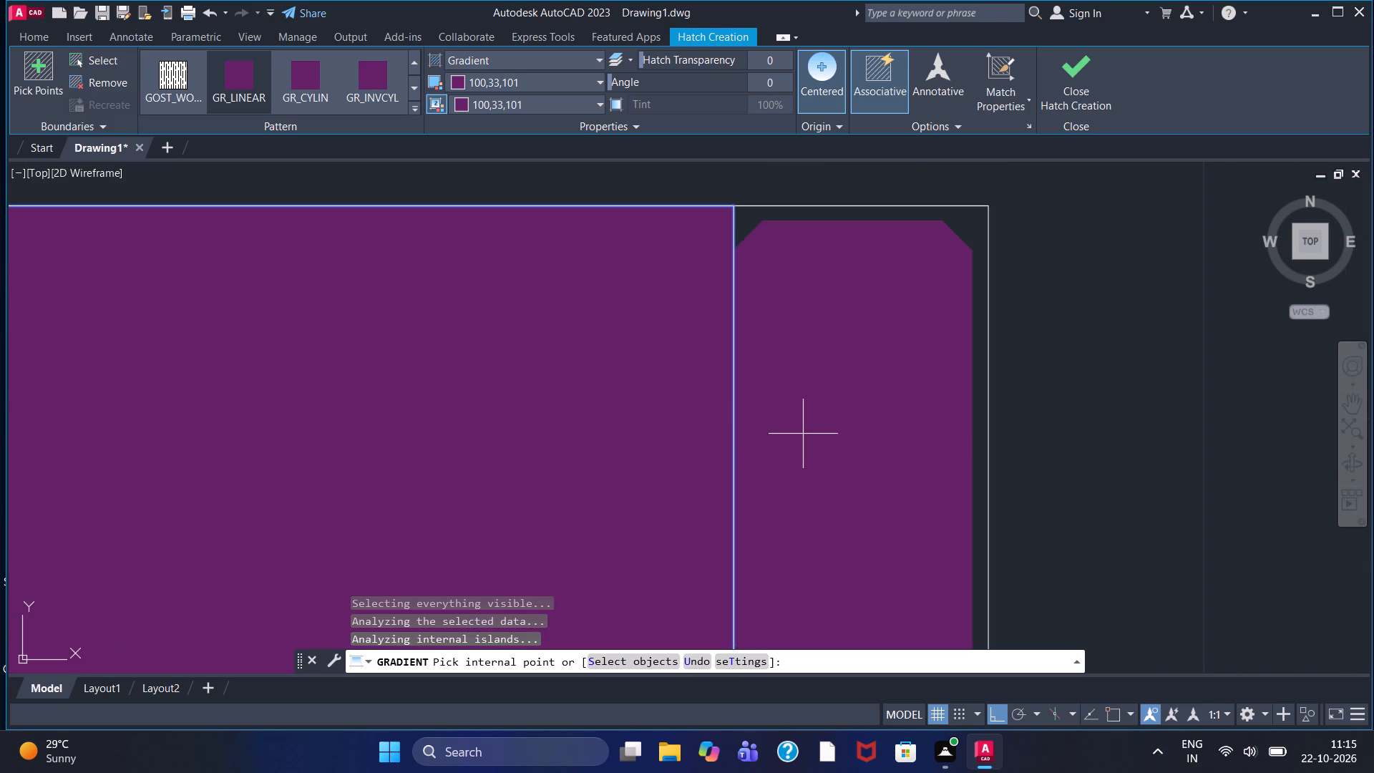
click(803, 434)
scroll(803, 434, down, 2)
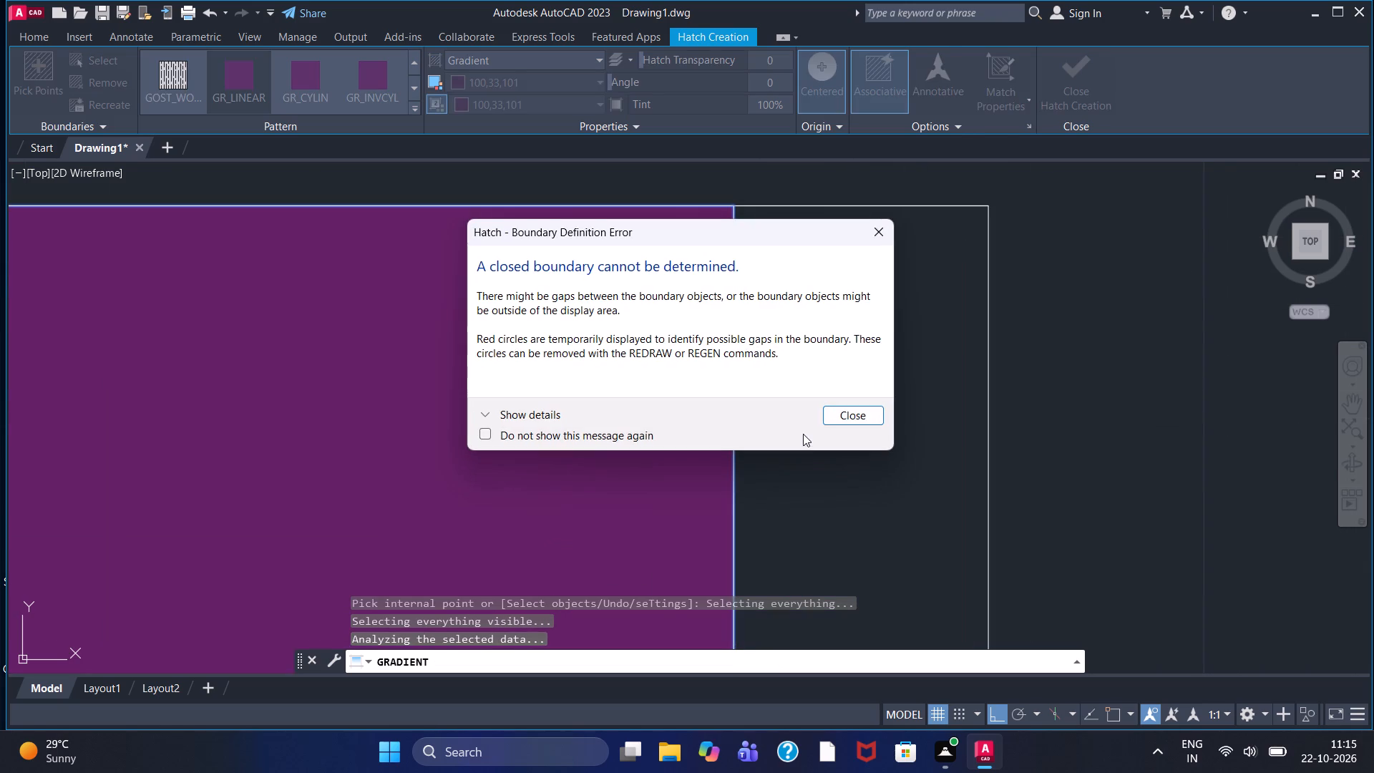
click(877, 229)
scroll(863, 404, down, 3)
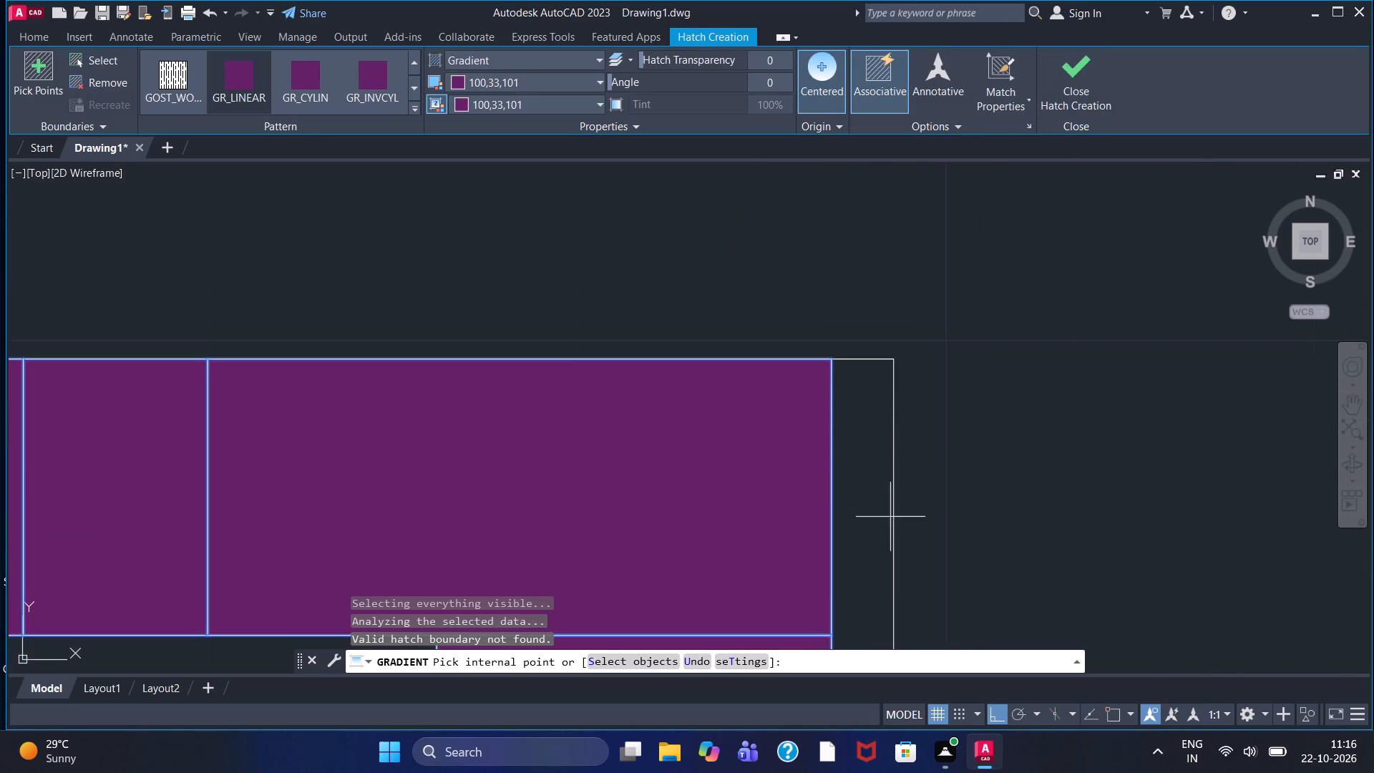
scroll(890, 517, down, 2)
Finish the gradient fill of the rectangular view with the picked areas.
click(1114, 75)
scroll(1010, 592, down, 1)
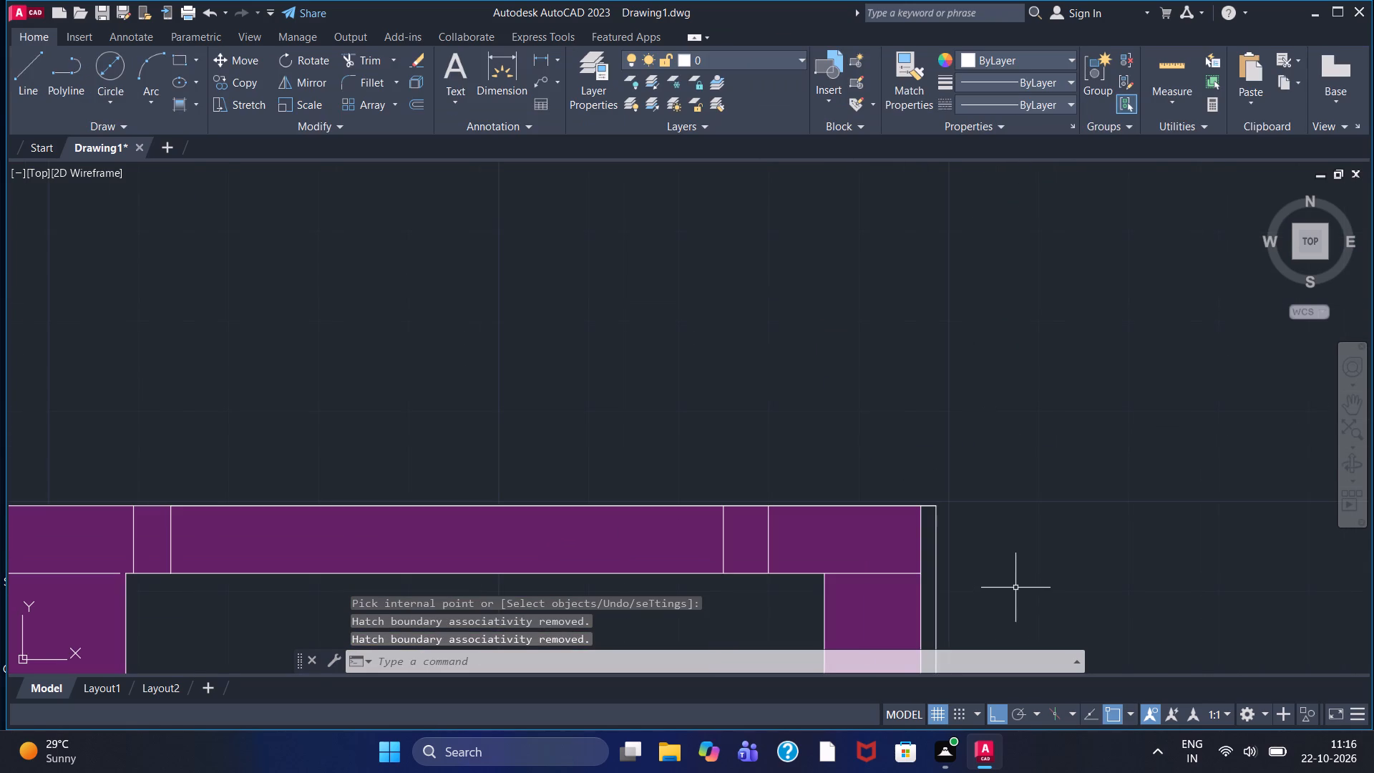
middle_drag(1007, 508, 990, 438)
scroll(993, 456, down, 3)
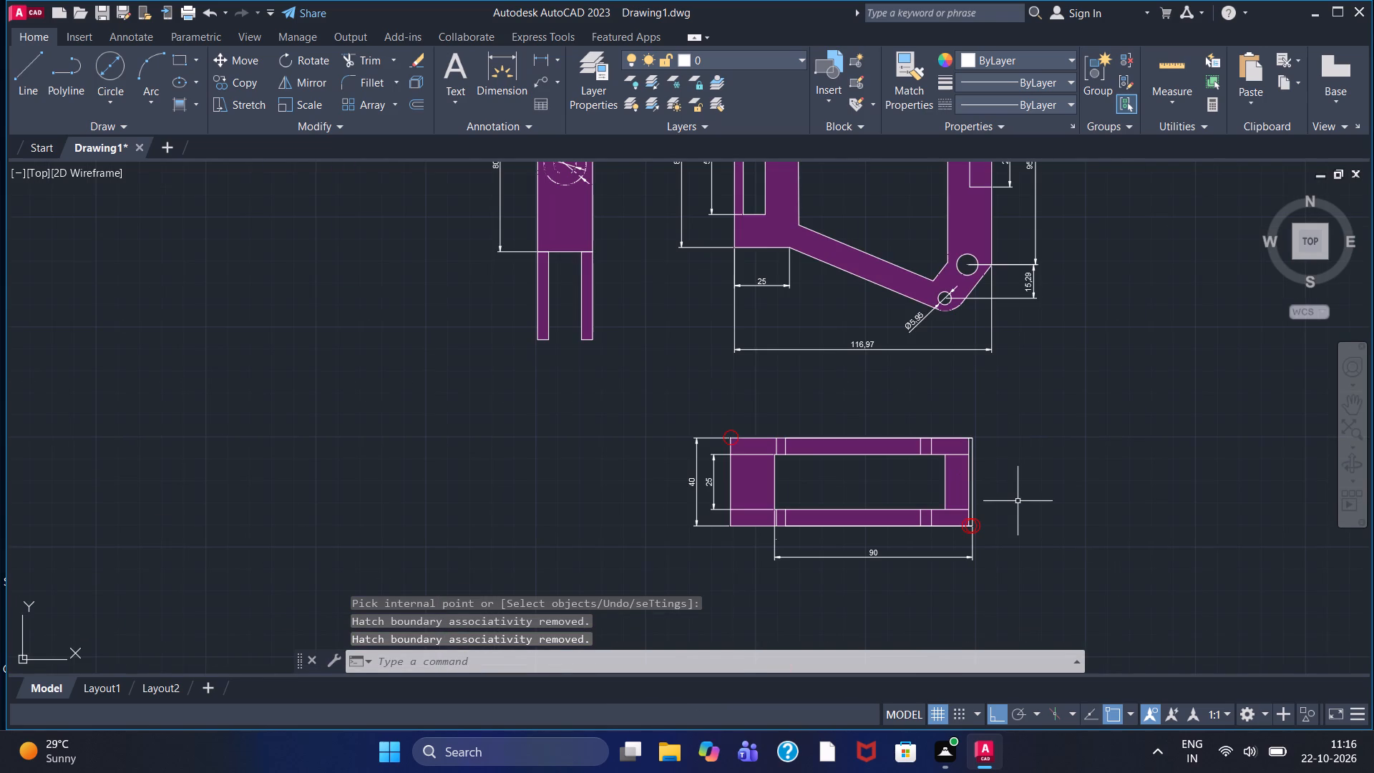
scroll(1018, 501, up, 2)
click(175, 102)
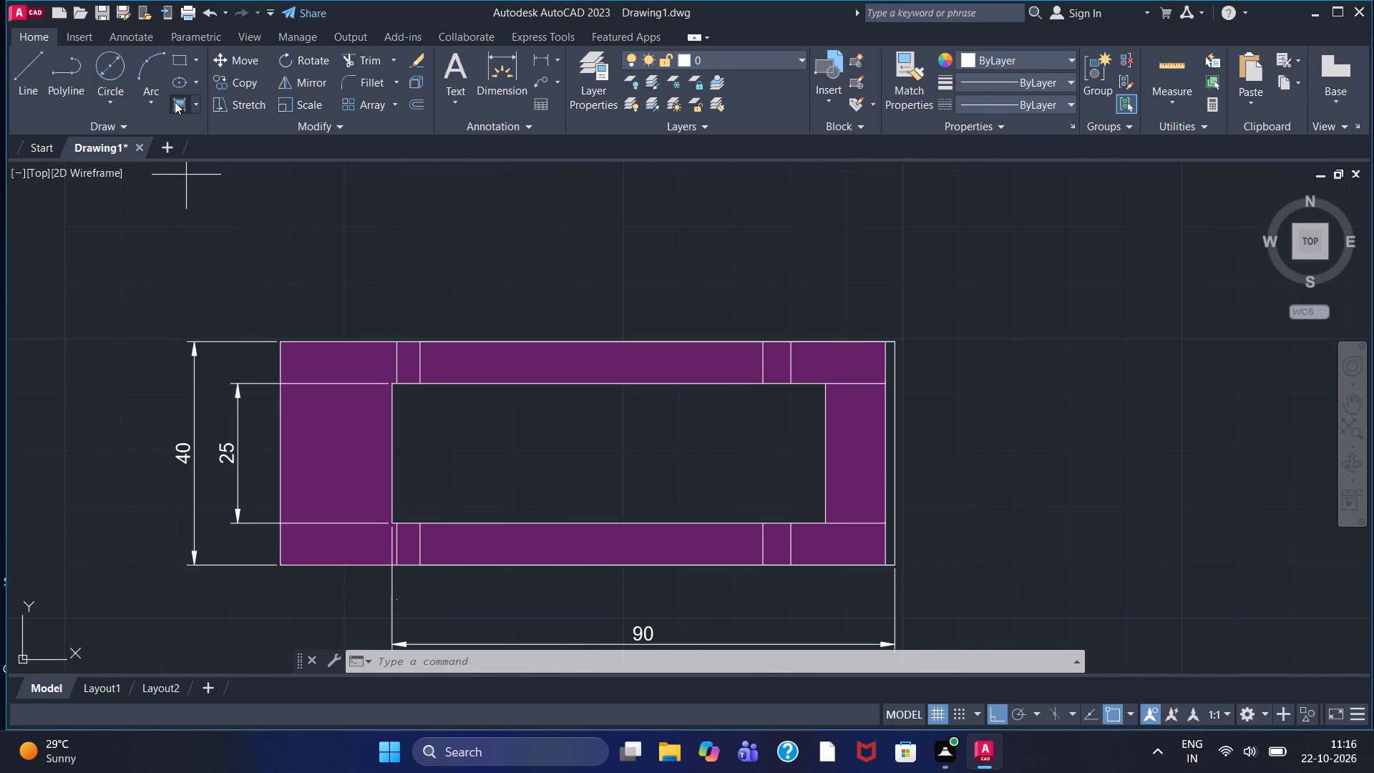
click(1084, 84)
Look over the filled and dimensioned rectangular view together with the two views above it.
scroll(1031, 287, down, 1)
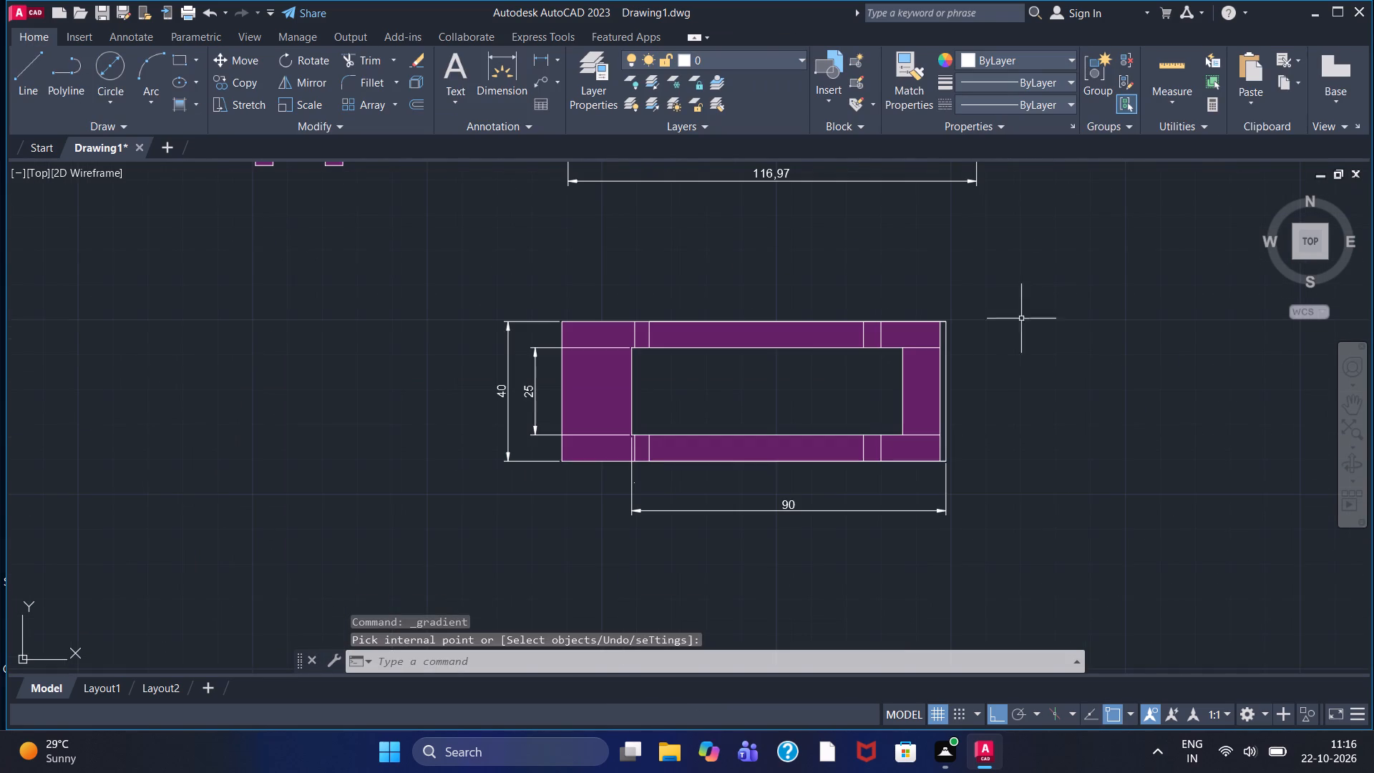
middle_drag(1030, 337, 460, 315)
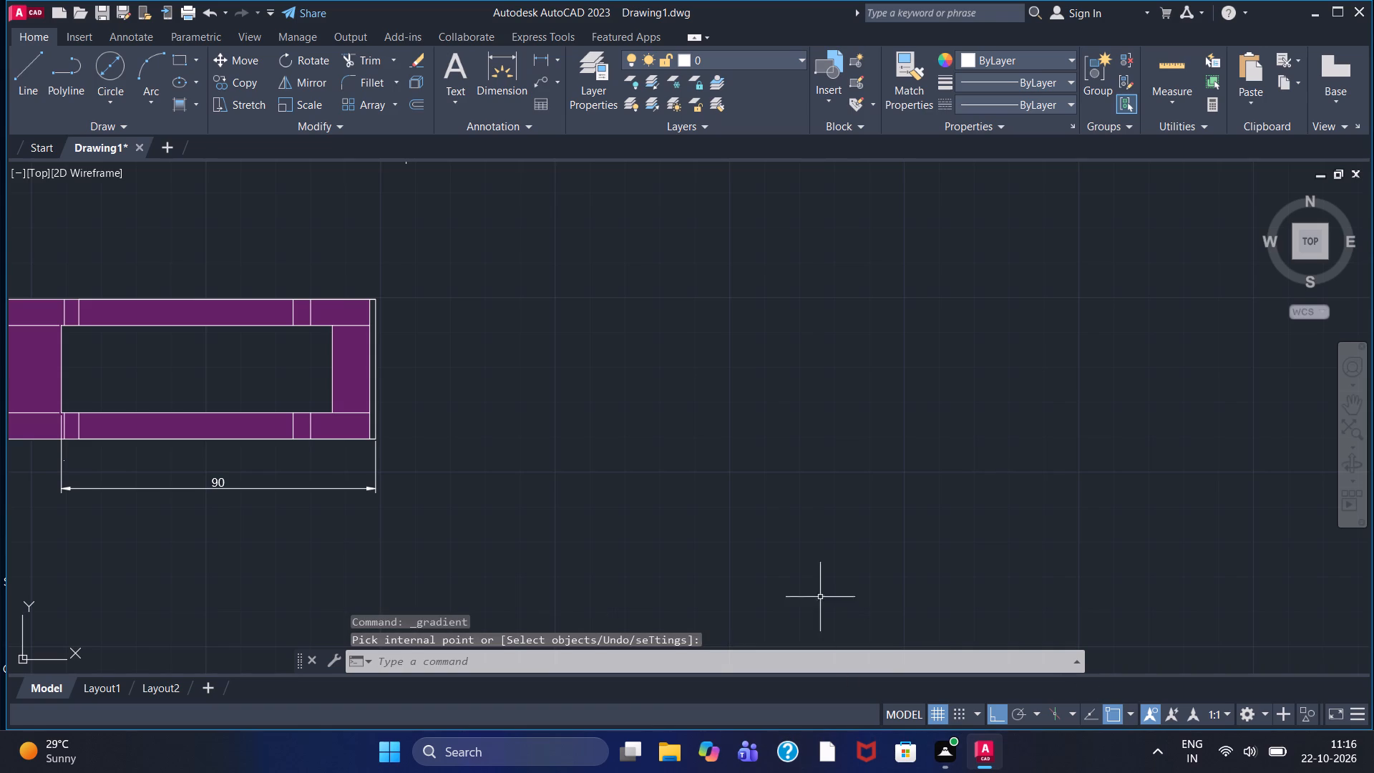
scroll(625, 427, down, 2)
middle_drag(597, 402, 636, 367)
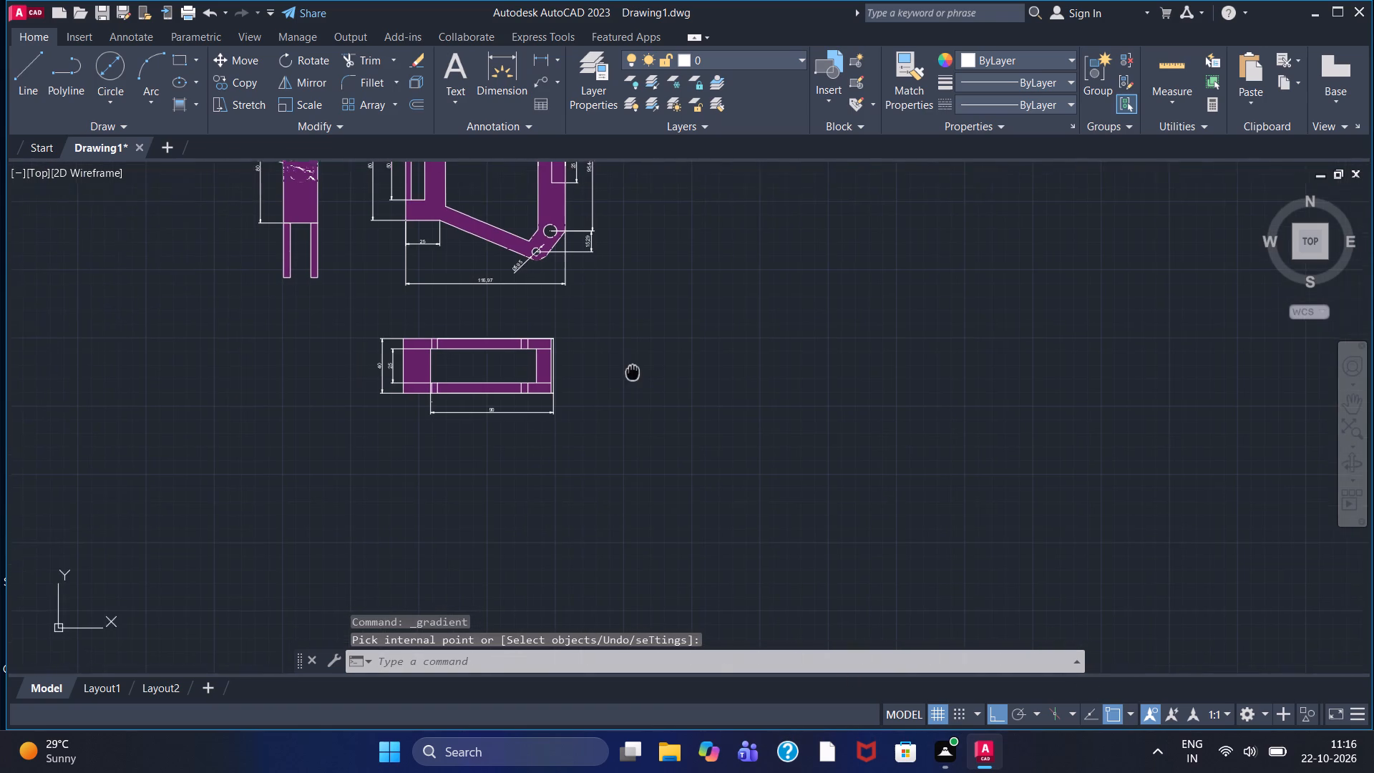
middle_drag(636, 367, 640, 364)
scroll(647, 361, down, 1)
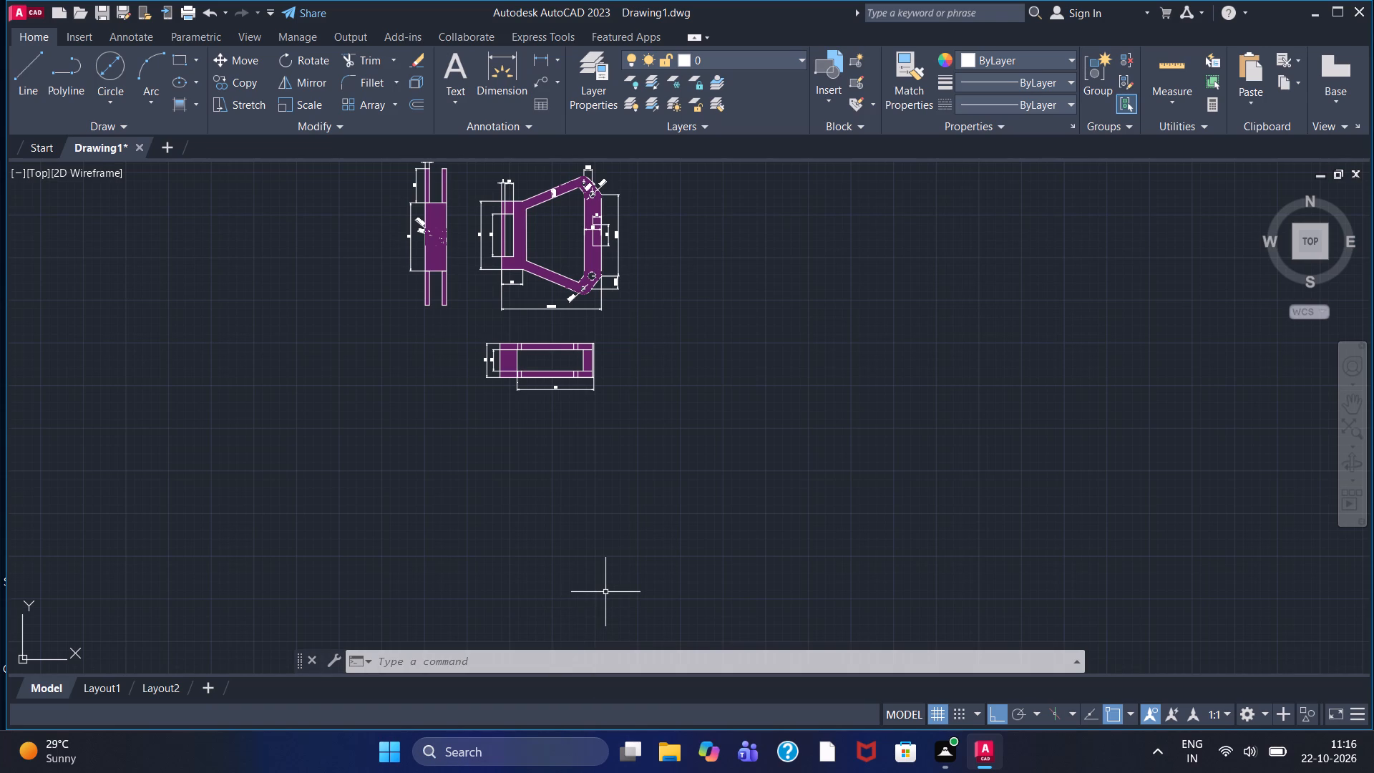
scroll(605, 592, down, 1)
Start the Line command for new geometry near the rectangular view.
scroll(543, 431, up, 2)
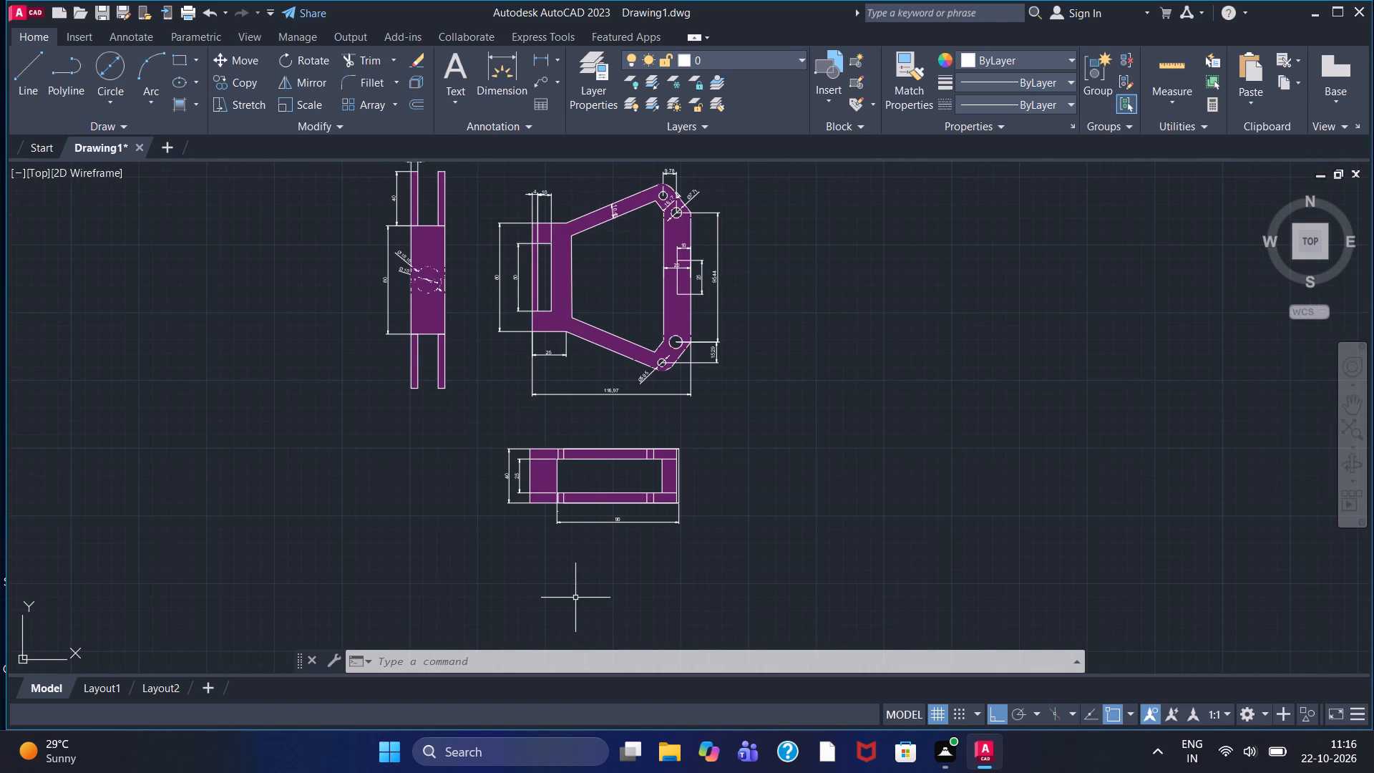
middle_drag(554, 570, 539, 465)
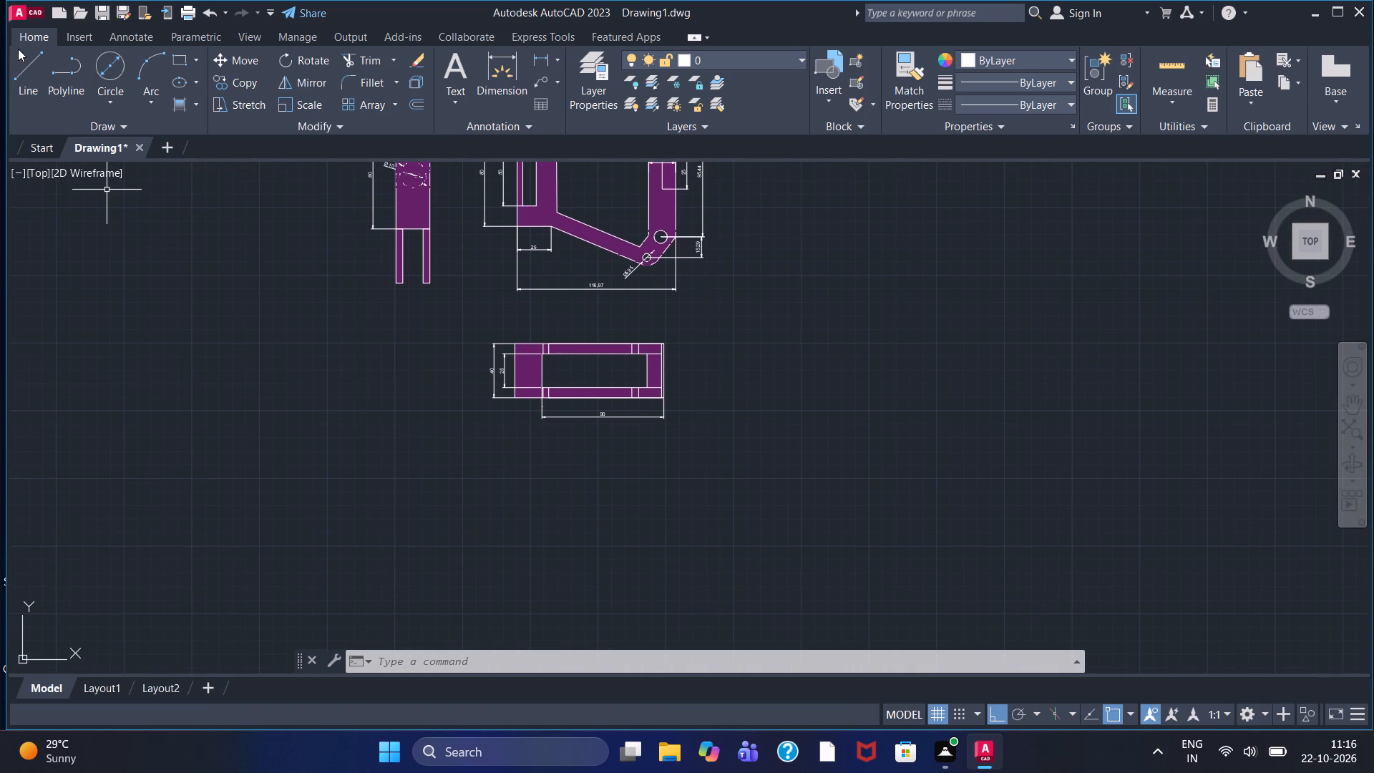
click(29, 65)
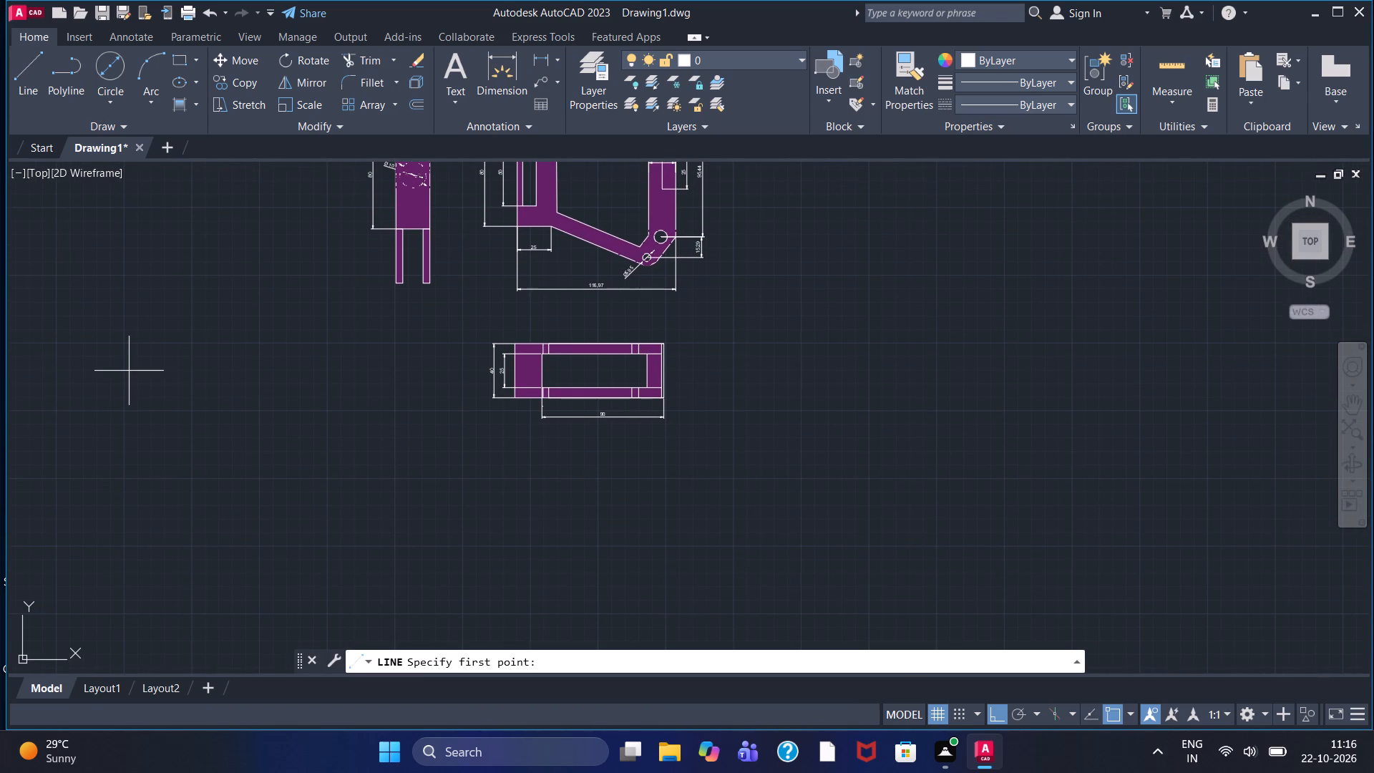
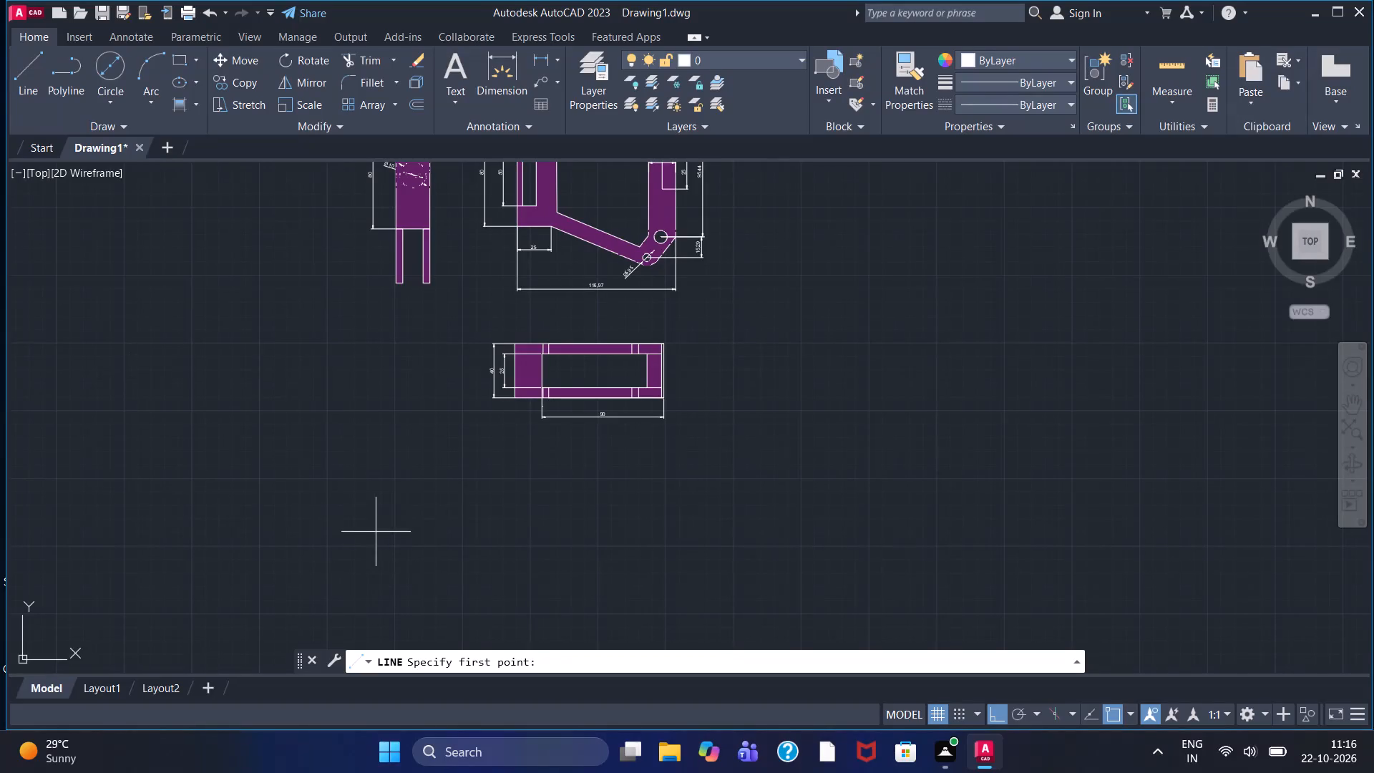
Draw a closed upright rectangle 4 wide and 18 high with lines, below and left of the filled rectangular view.
click(431, 469)
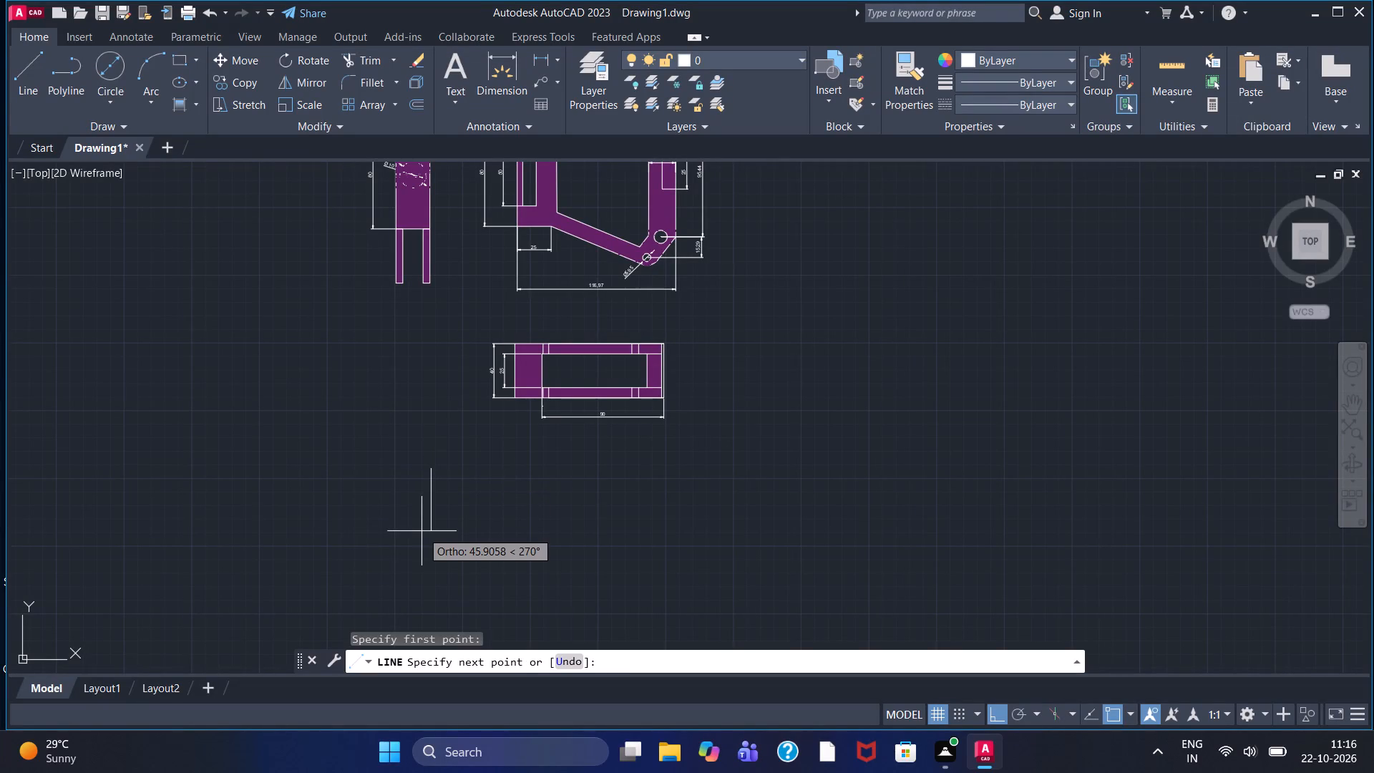
text(18)
key(Return)
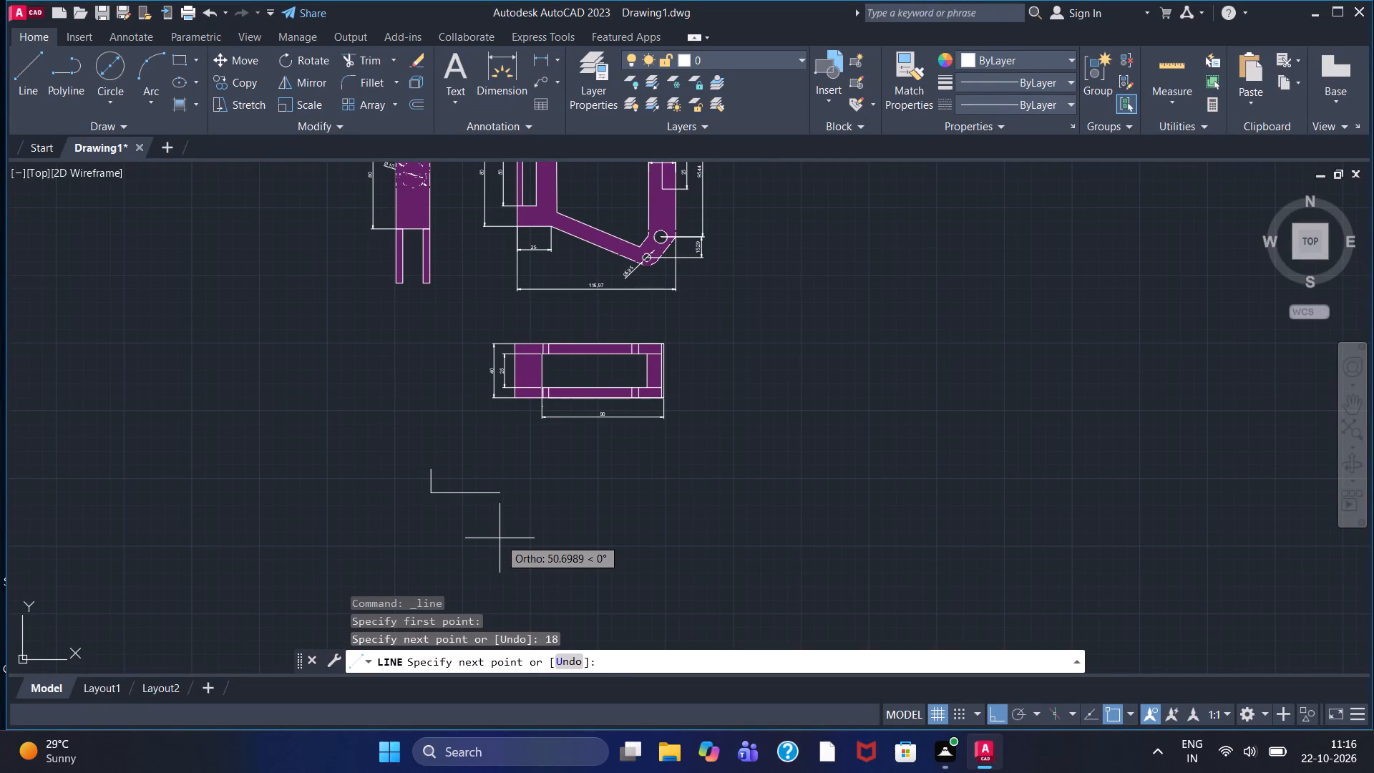
key(4)
key(Return)
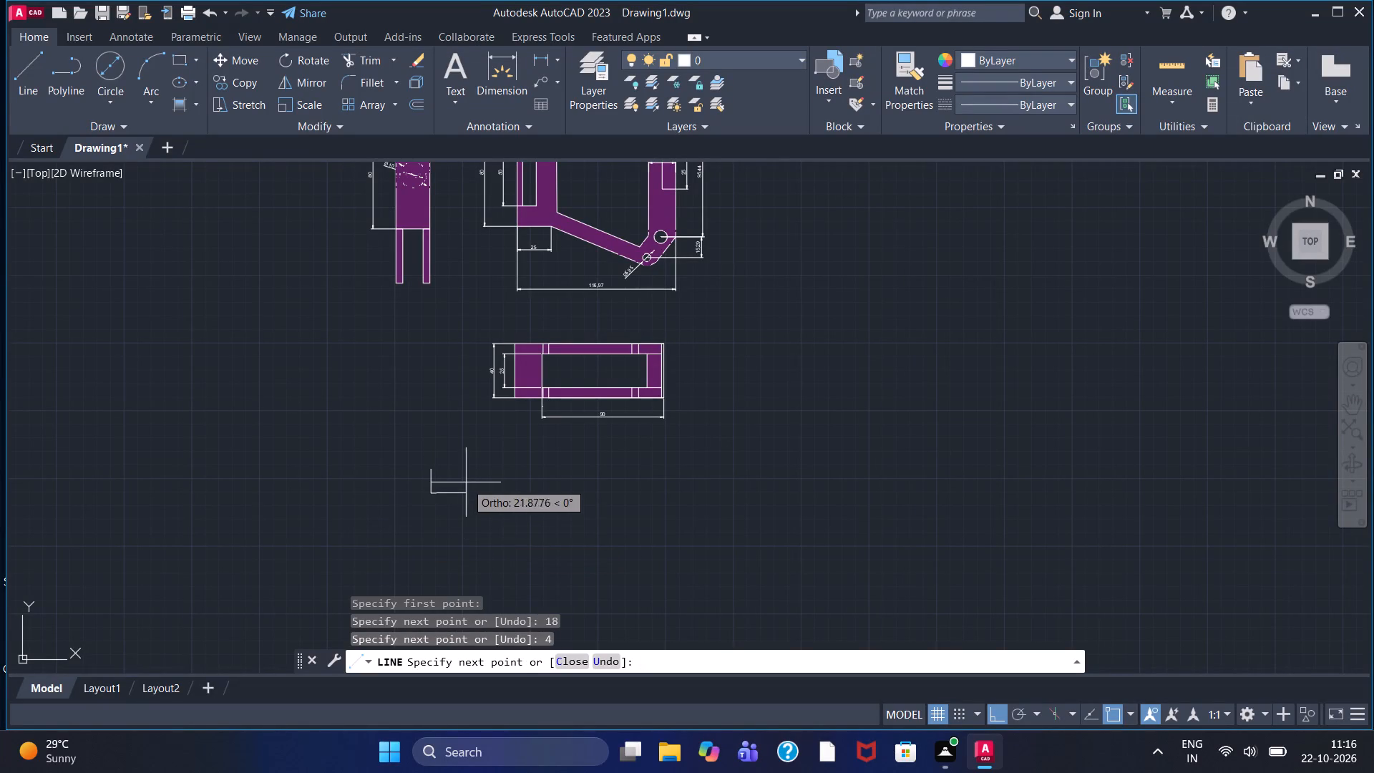
text(18)
key(Return)
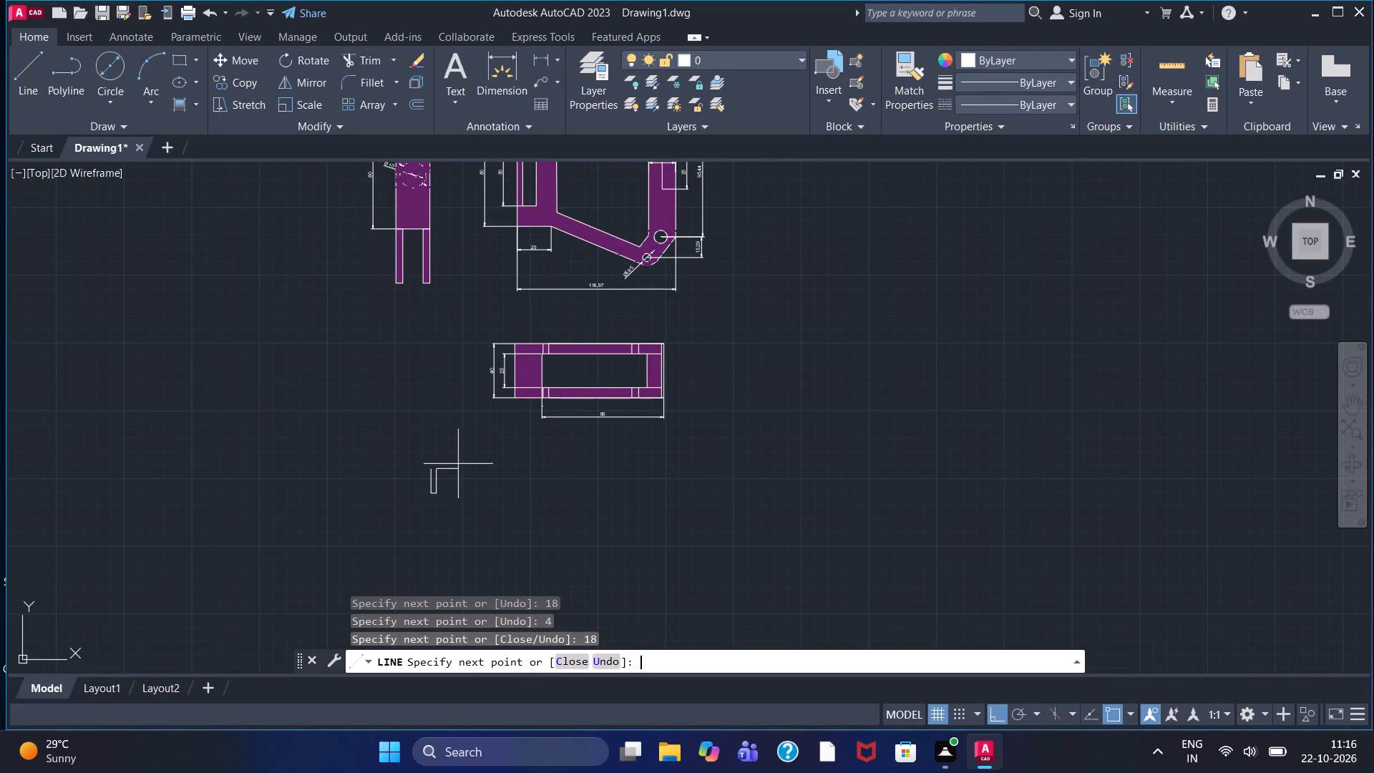
scroll(452, 466, up, 3)
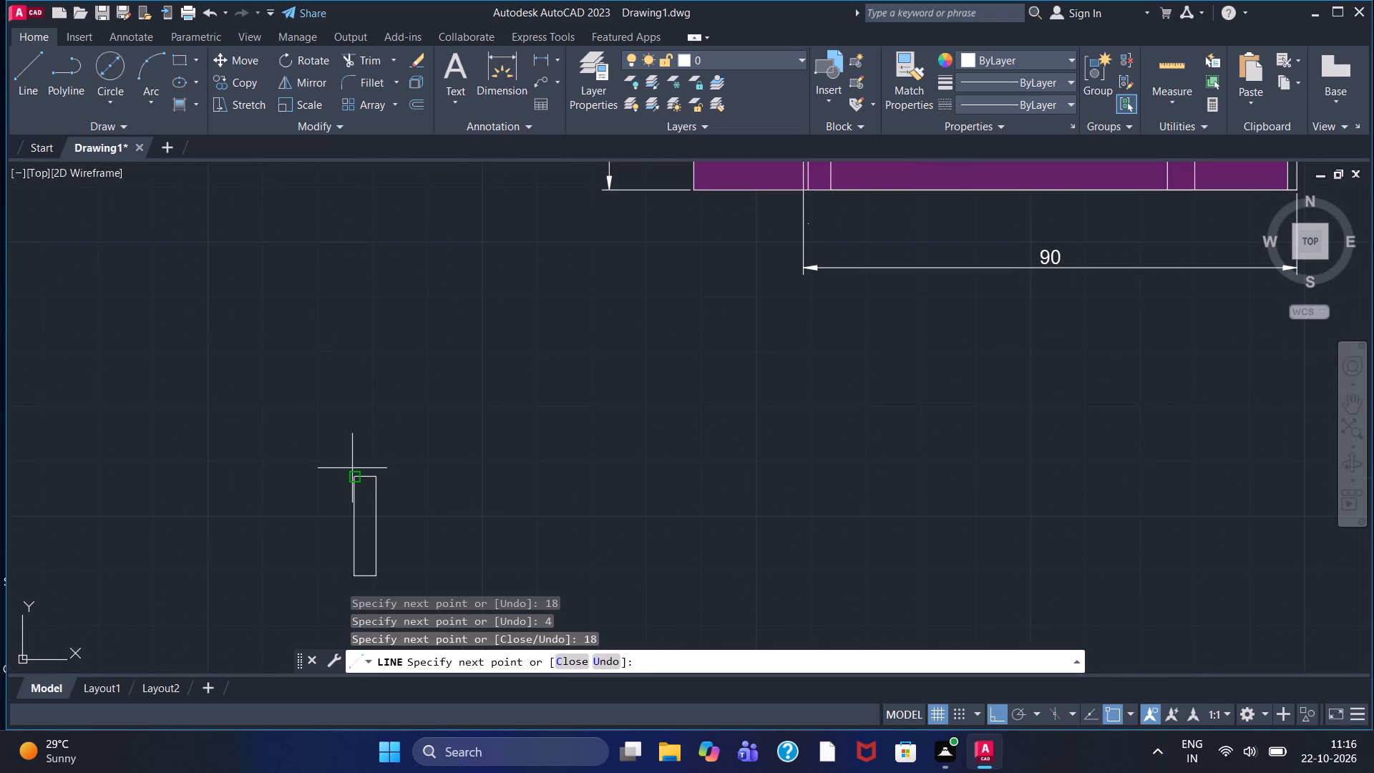
click(352, 468)
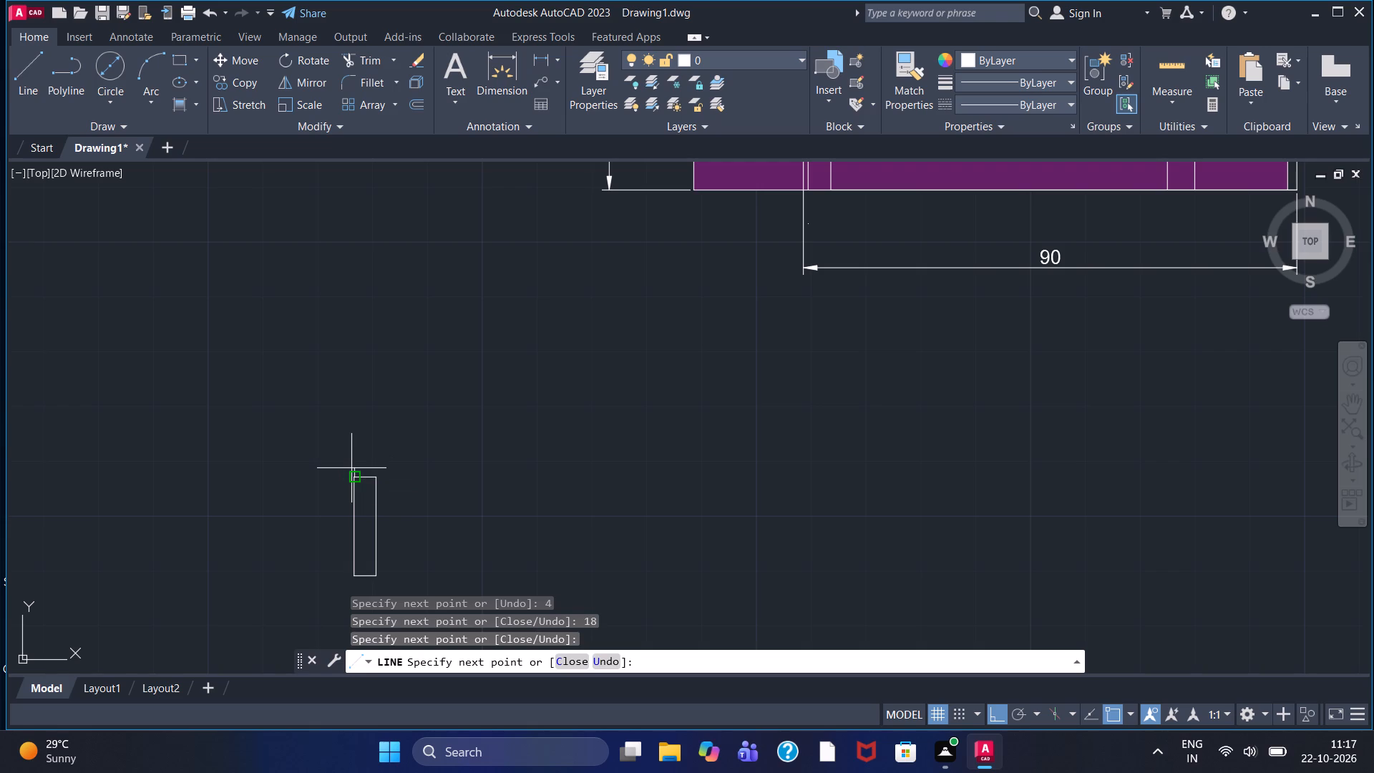
right_click(425, 404)
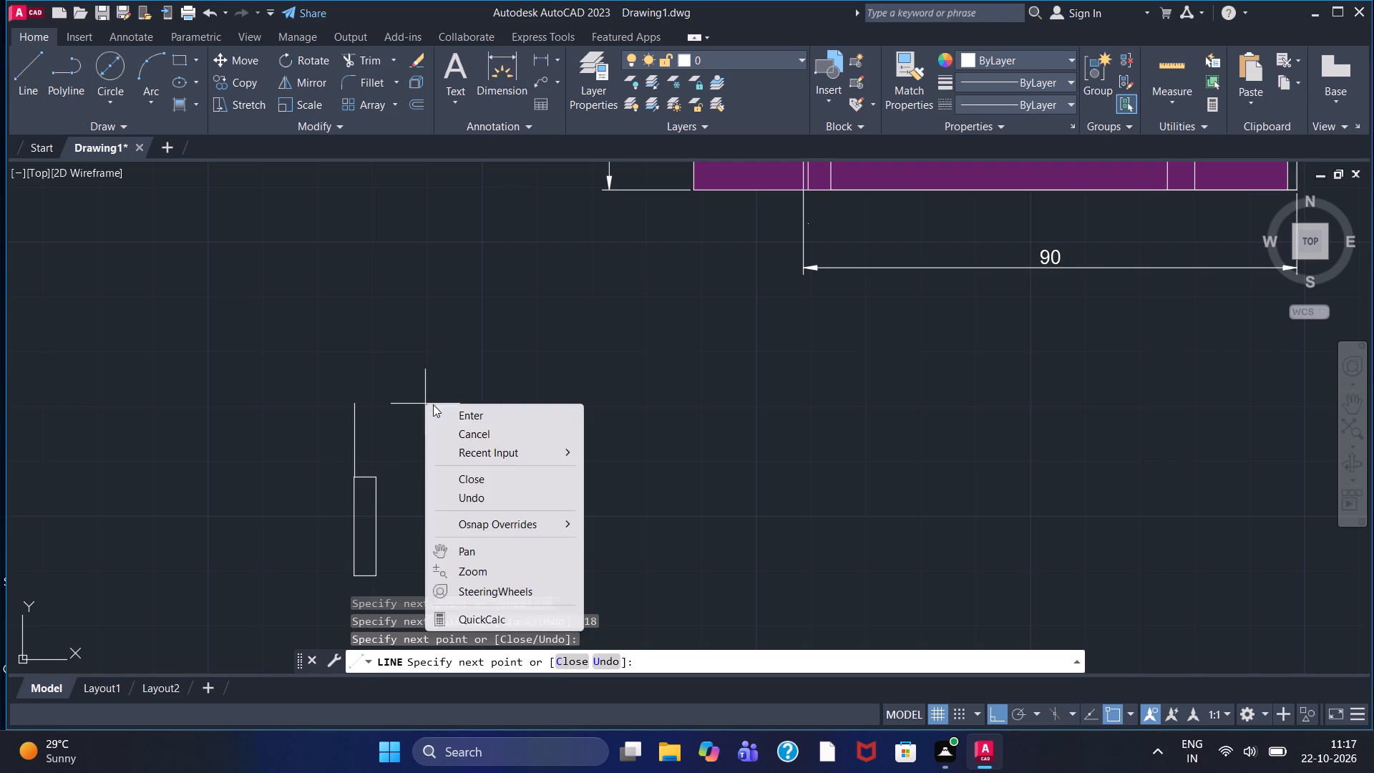
click(467, 415)
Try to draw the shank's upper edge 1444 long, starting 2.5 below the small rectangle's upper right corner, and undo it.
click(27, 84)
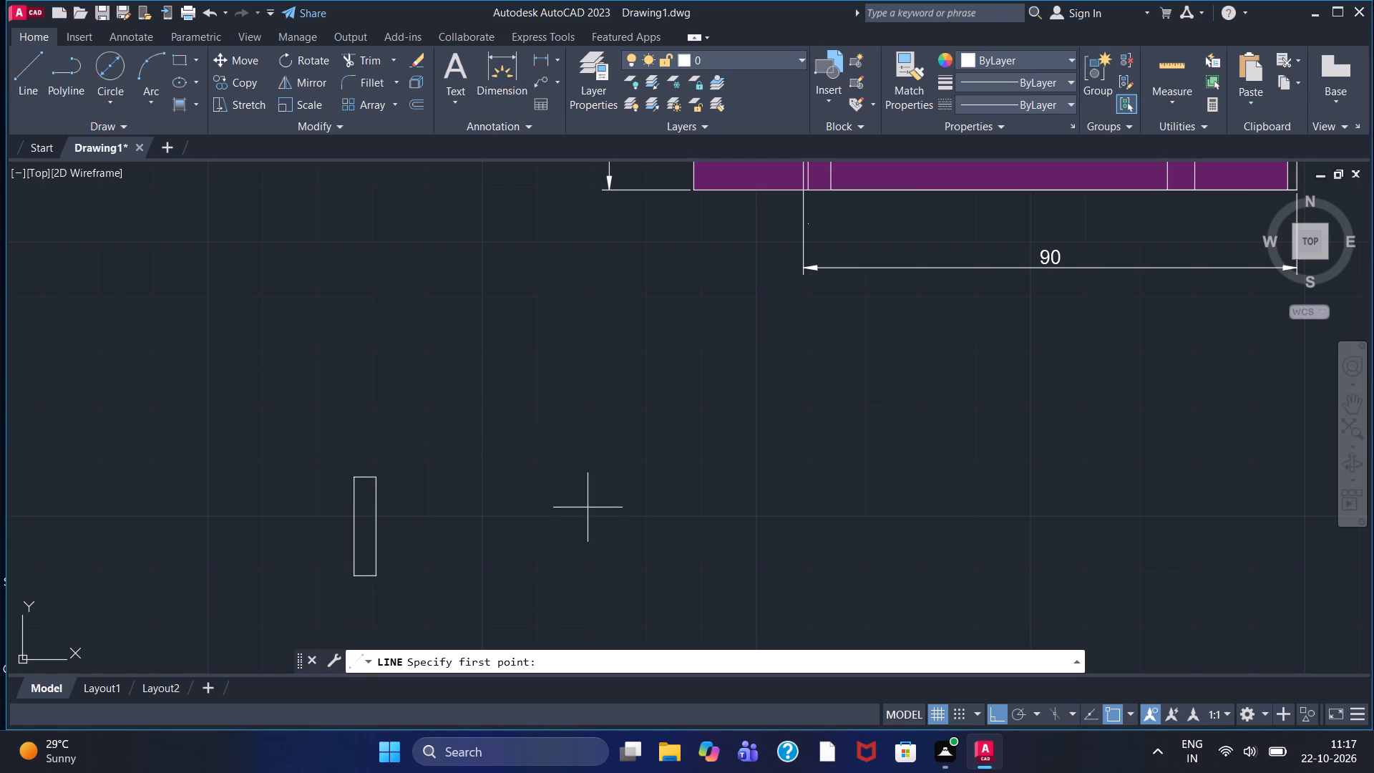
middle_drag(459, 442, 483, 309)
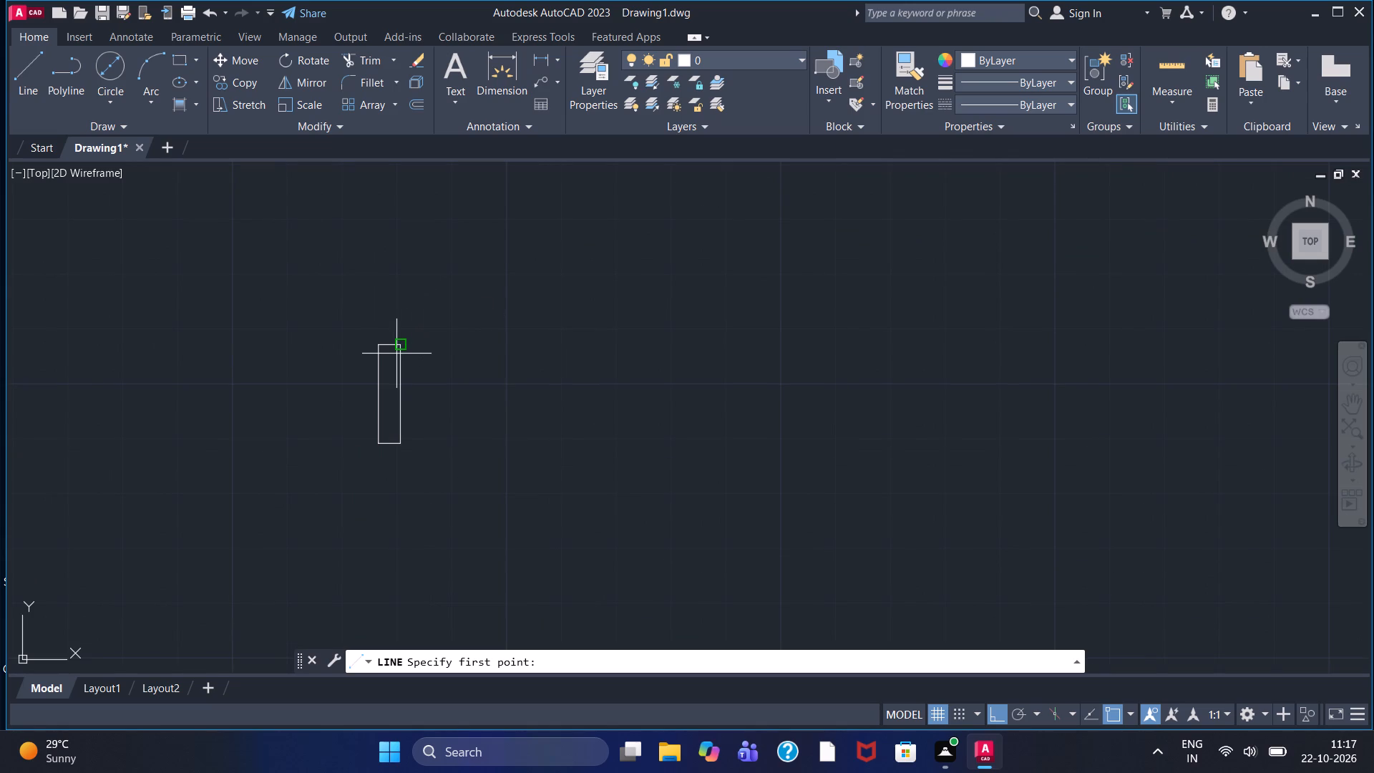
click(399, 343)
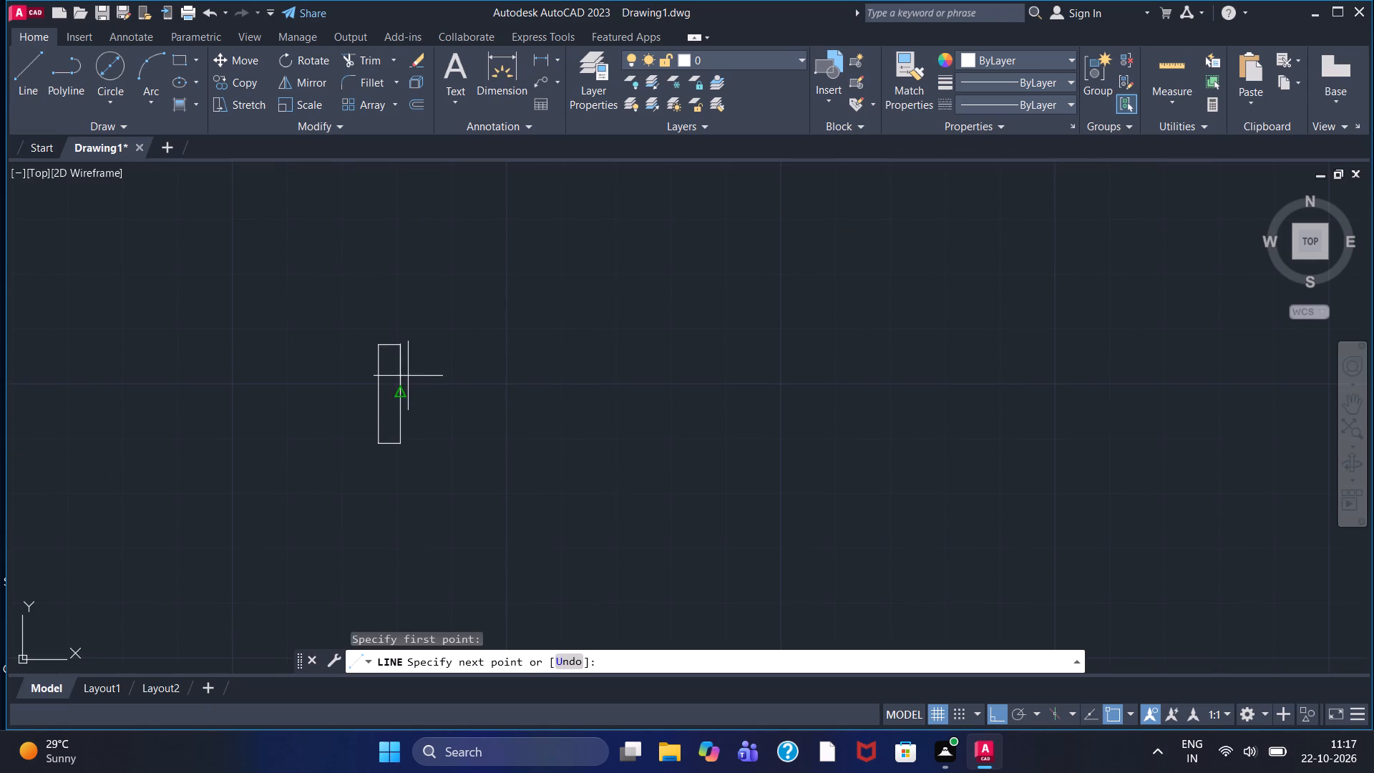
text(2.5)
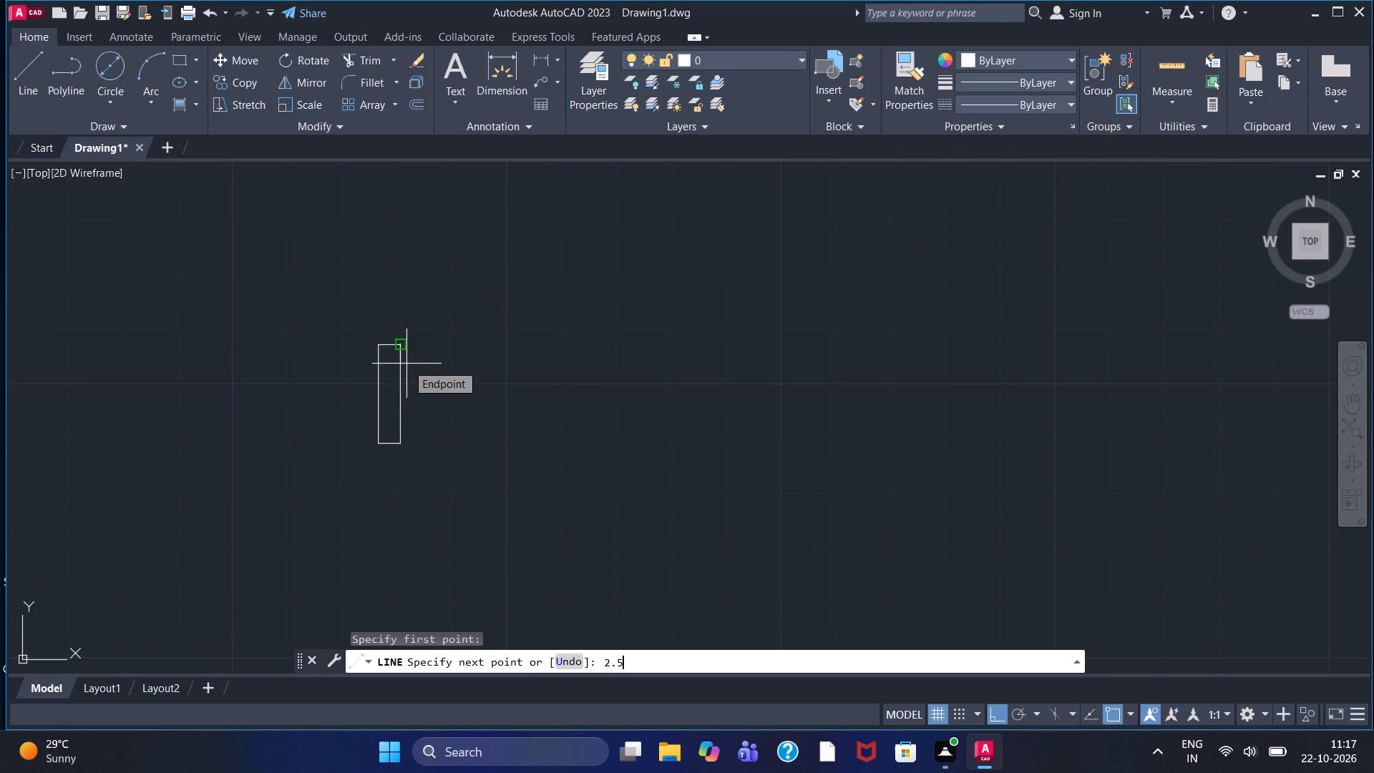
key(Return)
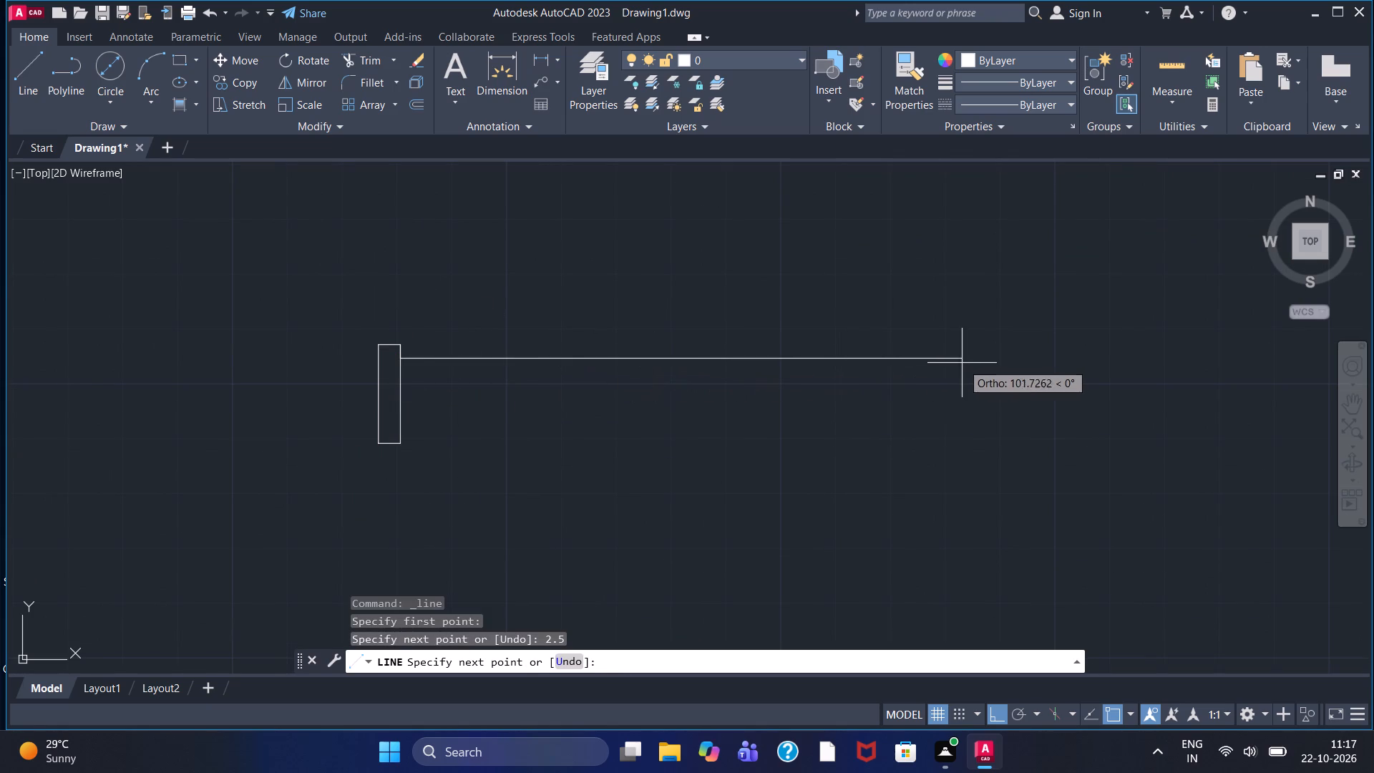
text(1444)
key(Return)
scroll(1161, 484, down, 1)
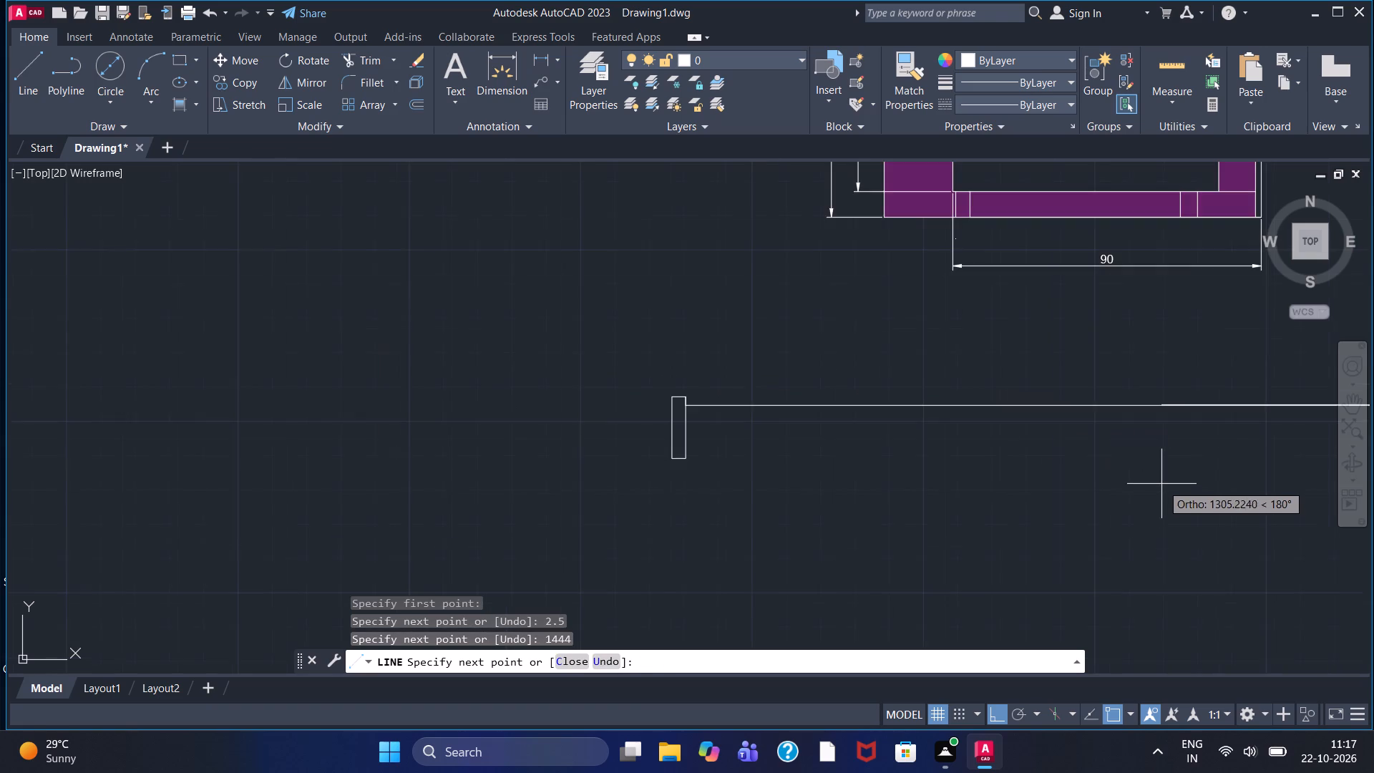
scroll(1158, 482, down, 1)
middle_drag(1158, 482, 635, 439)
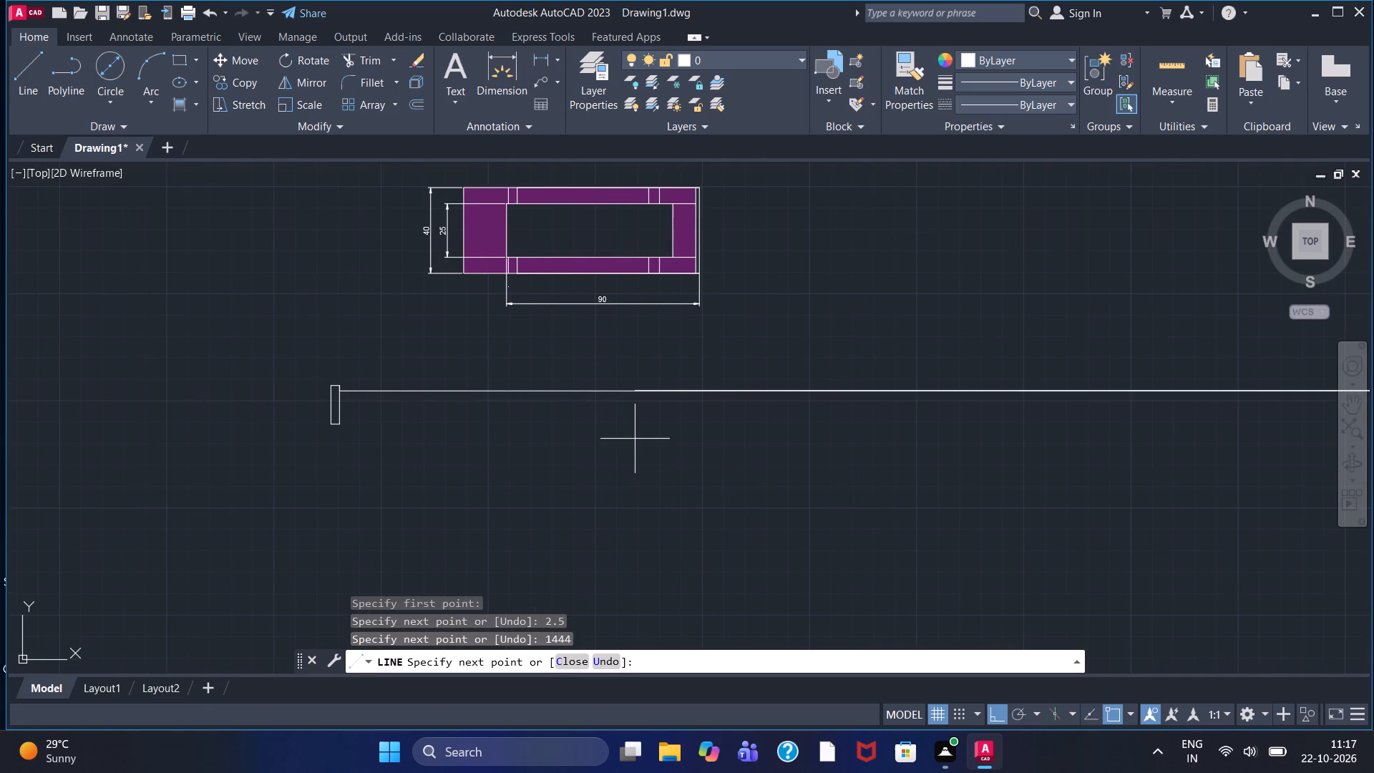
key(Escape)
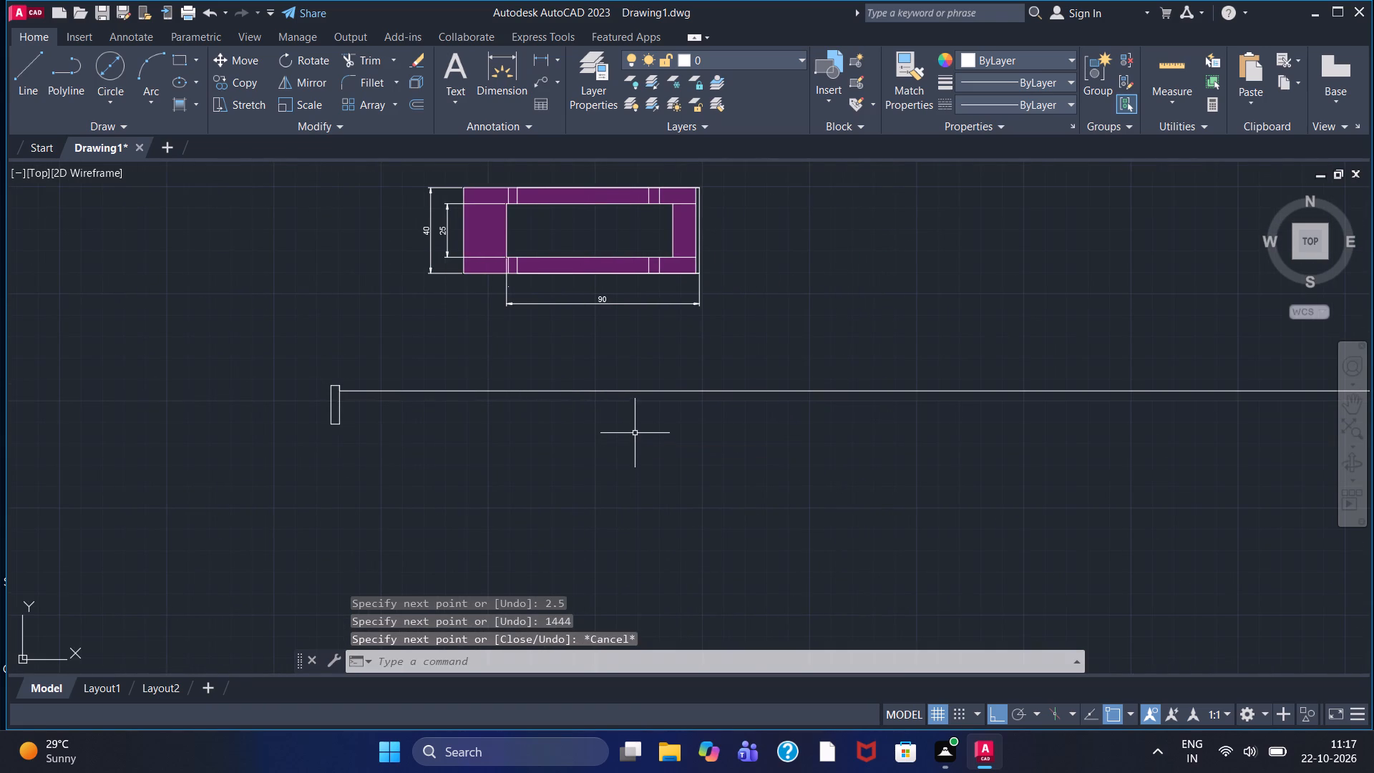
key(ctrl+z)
Draw the shank's upper edge 144 long to the right, starting 2.5 below the small rectangle's upper right corner.
click(30, 85)
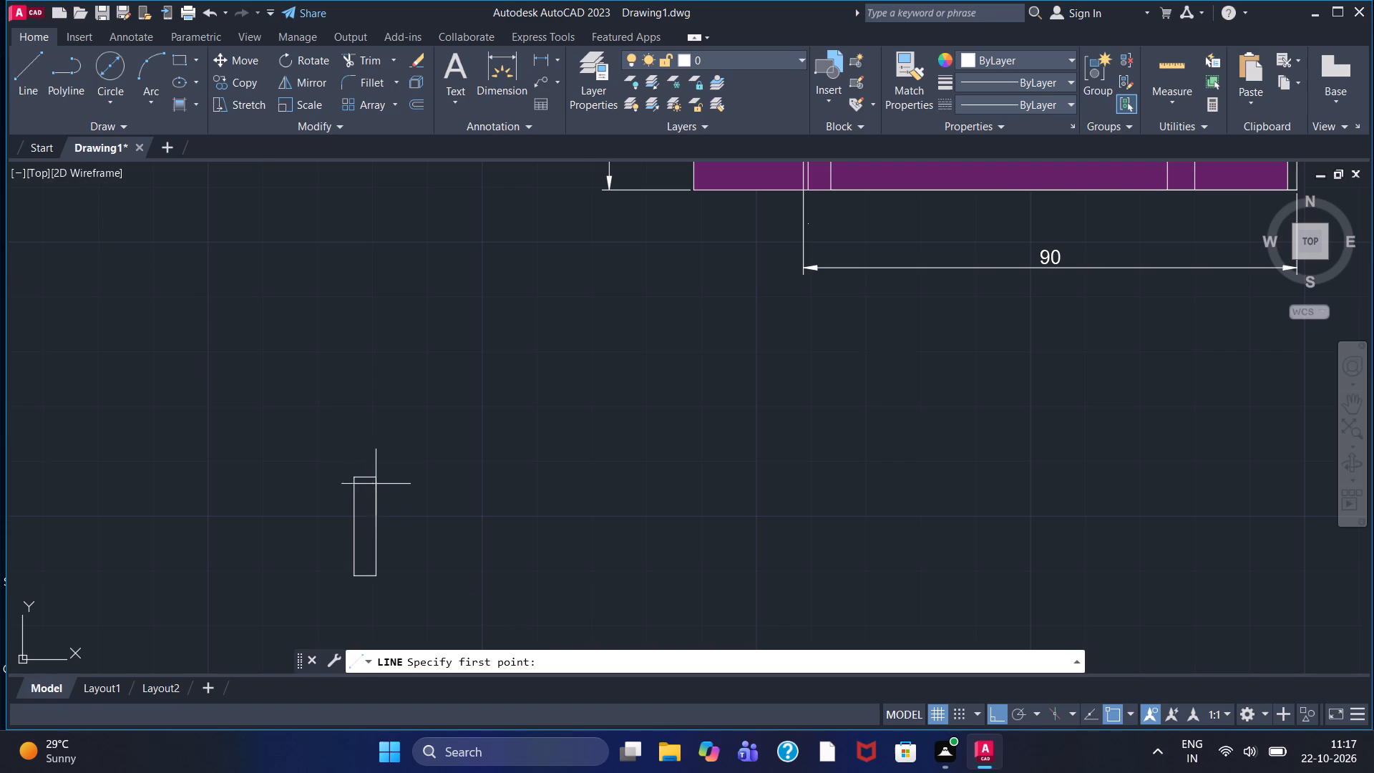
scroll(376, 480, up, 4)
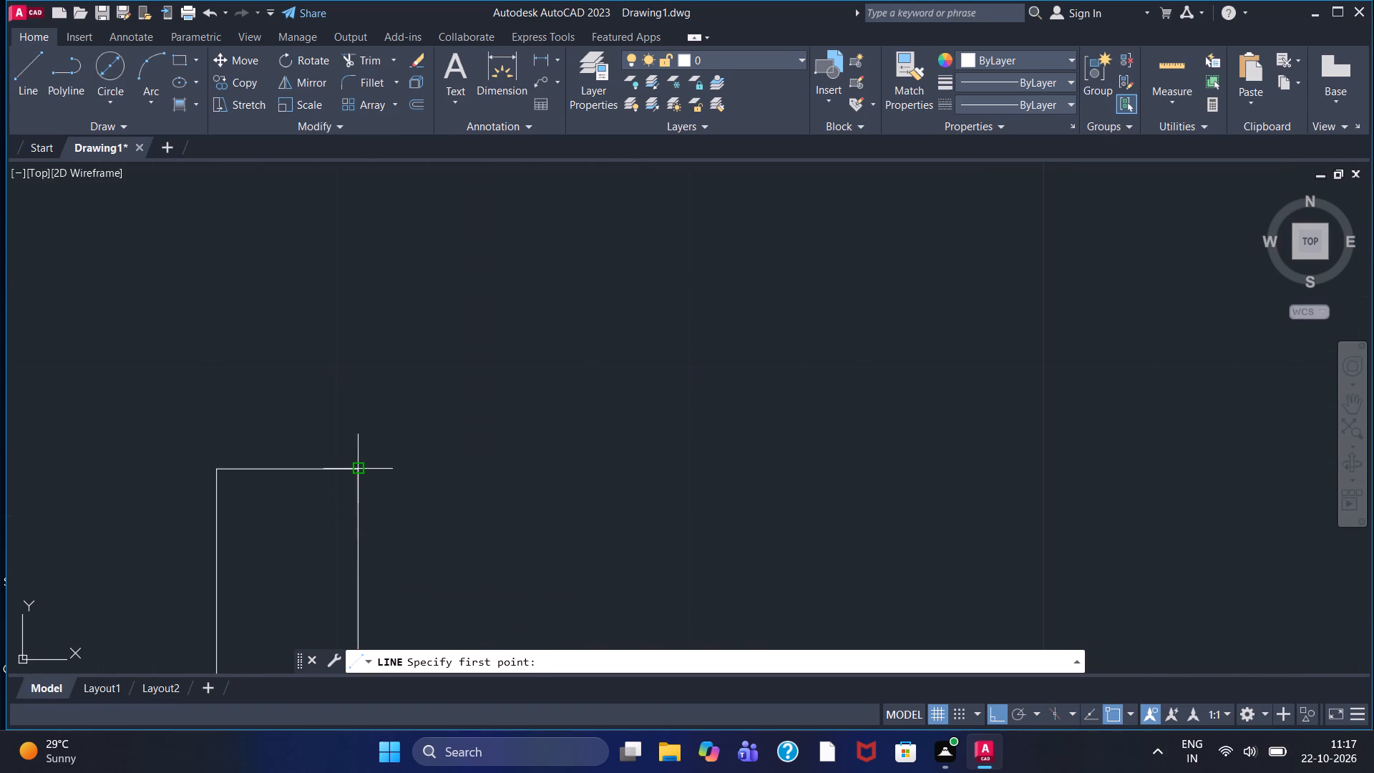
click(360, 471)
text(2.5)
key(Return)
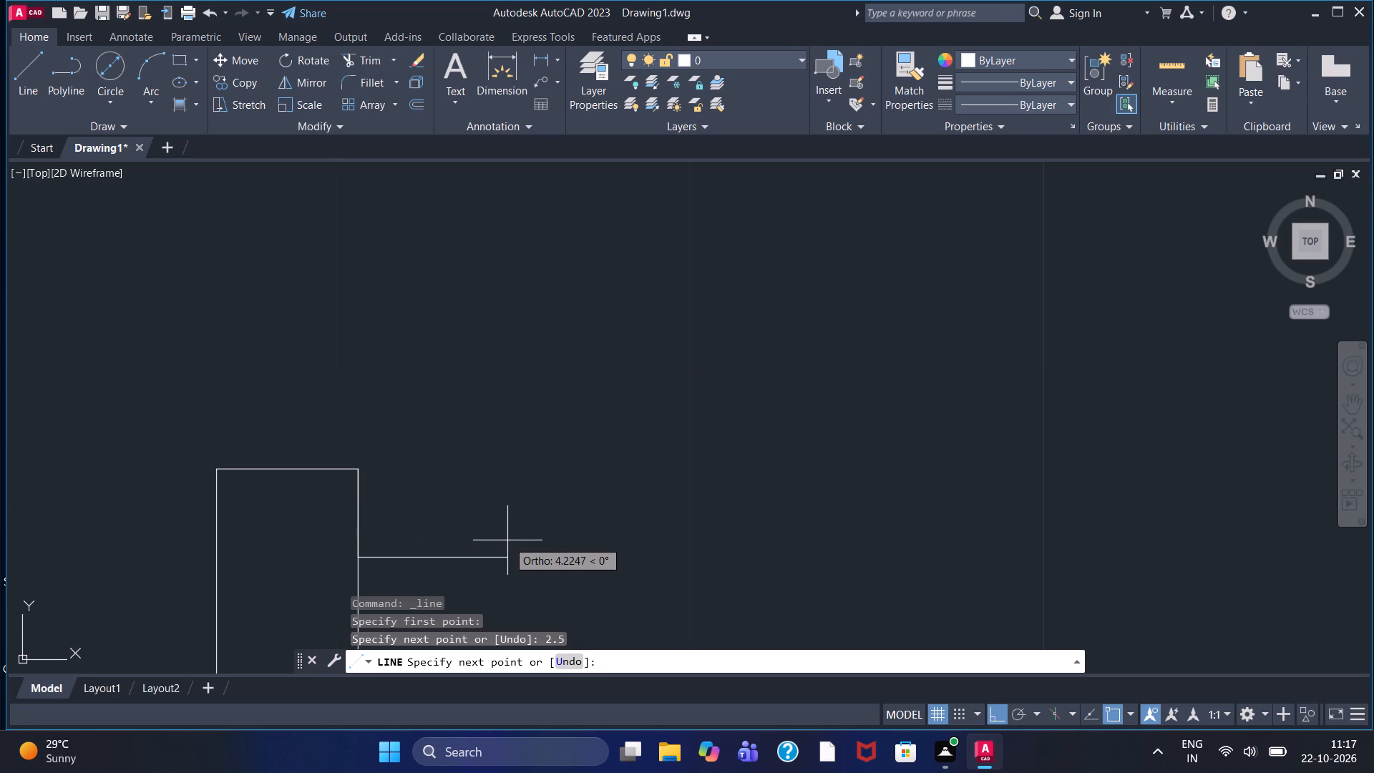
text(144)
key(Return)
scroll(507, 540, down, 1)
scroll(785, 500, down, 1)
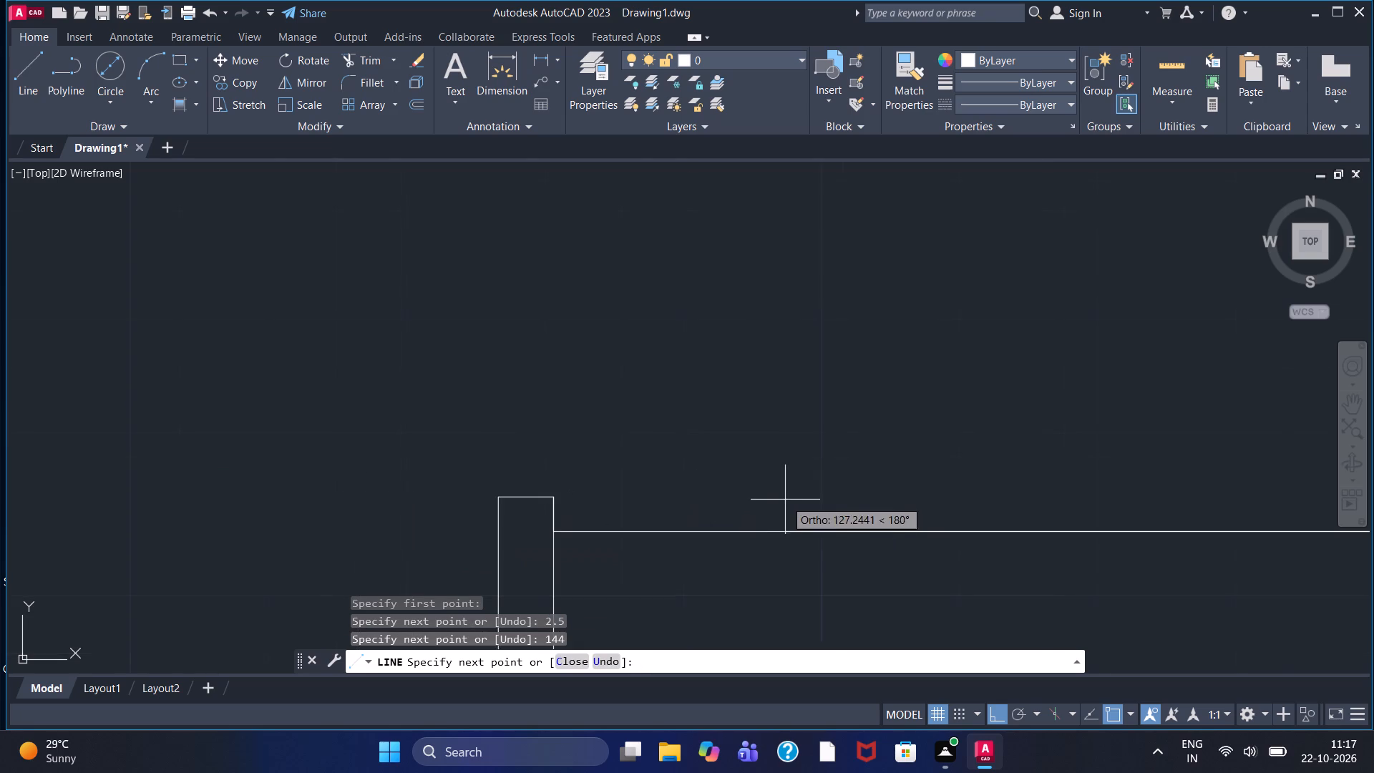
middle_drag(811, 490, 527, 379)
scroll(558, 377, down, 2)
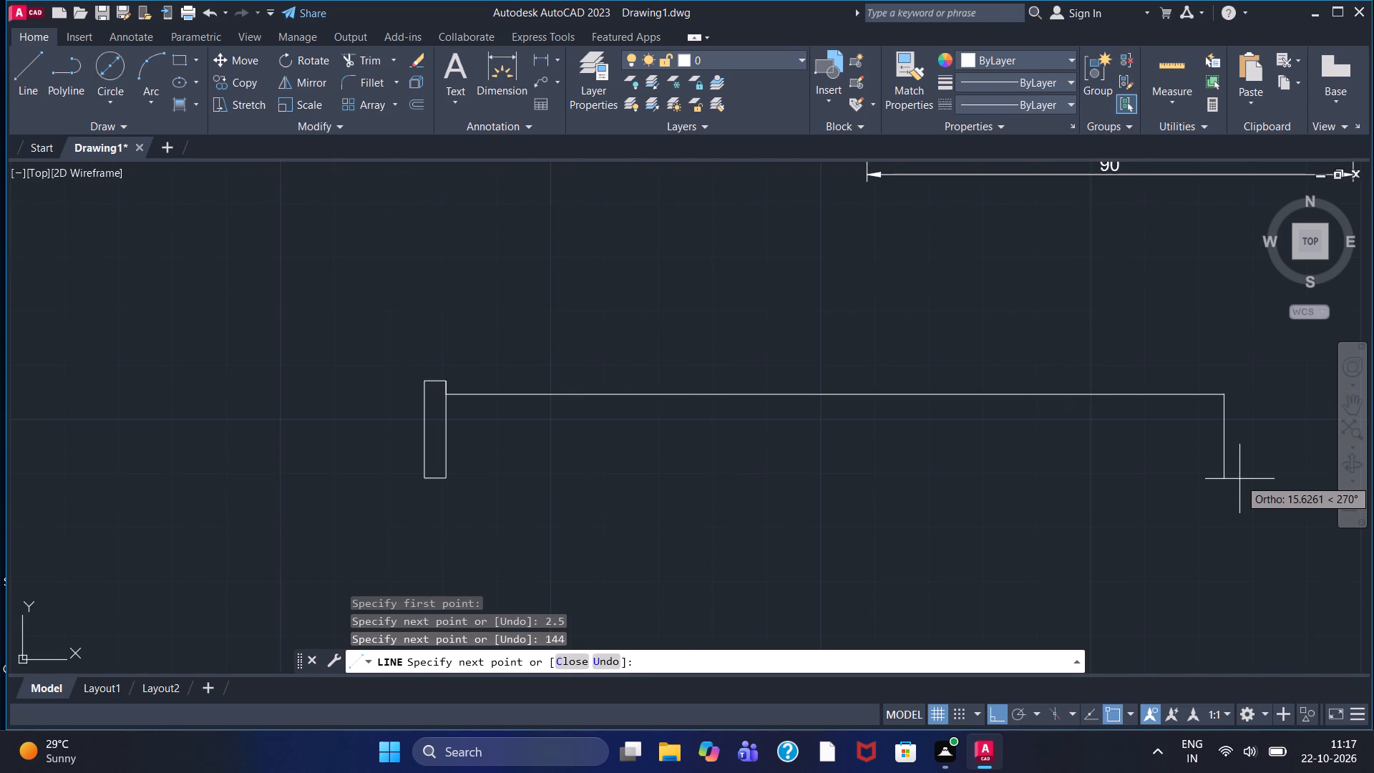
key(Escape)
Draw the shank's lower edge 144 long, starting 2.5 above the rectangle's lower right corner, and close its far end up to the upper edge.
drag(41, 68, 41, 102)
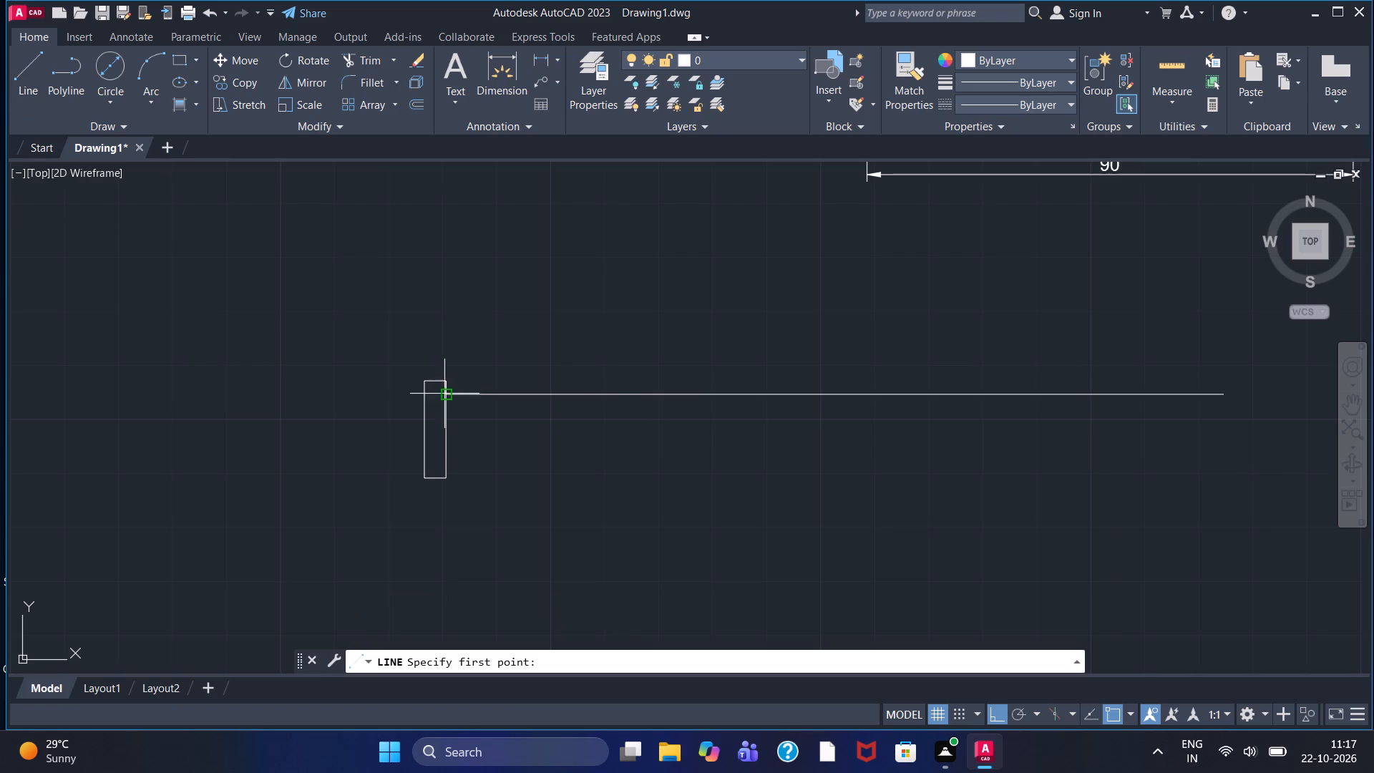
click(448, 477)
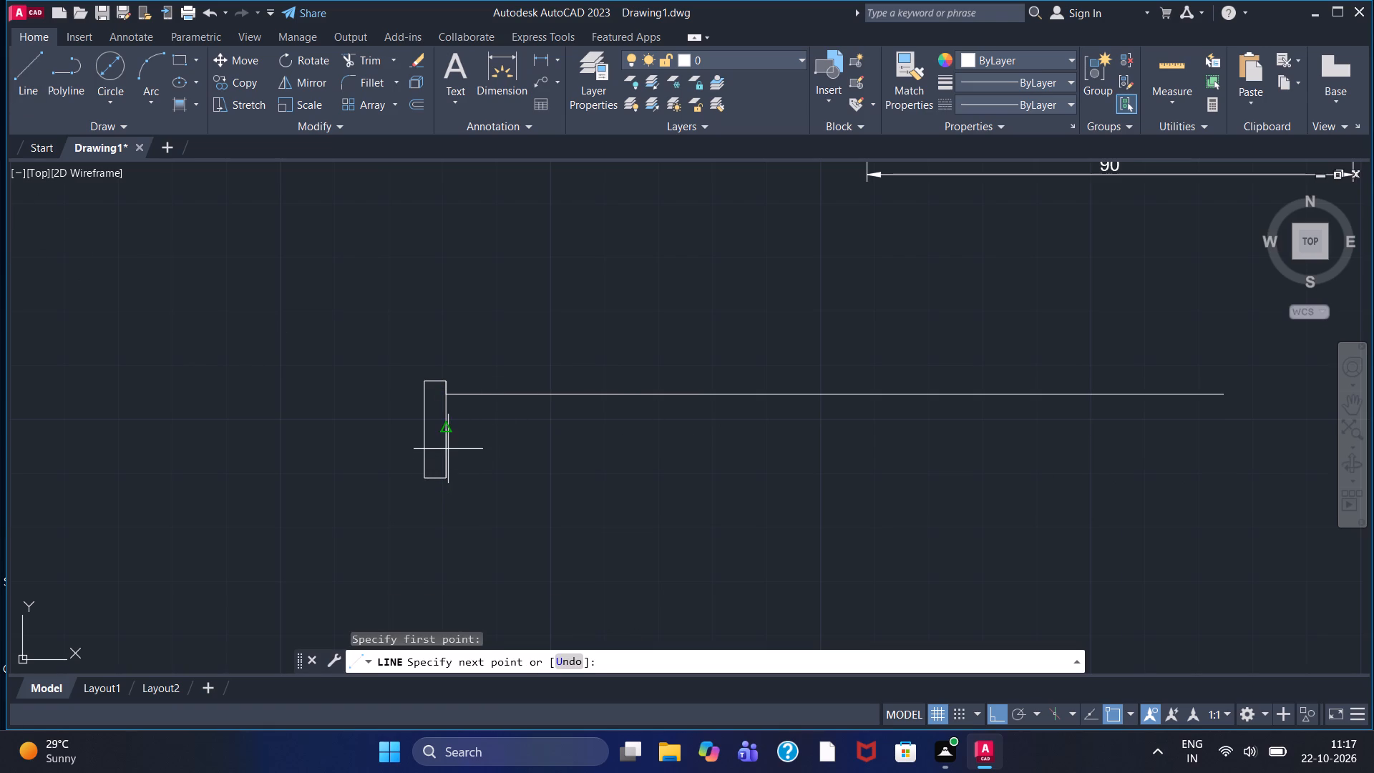
text(2.5)
key(Return)
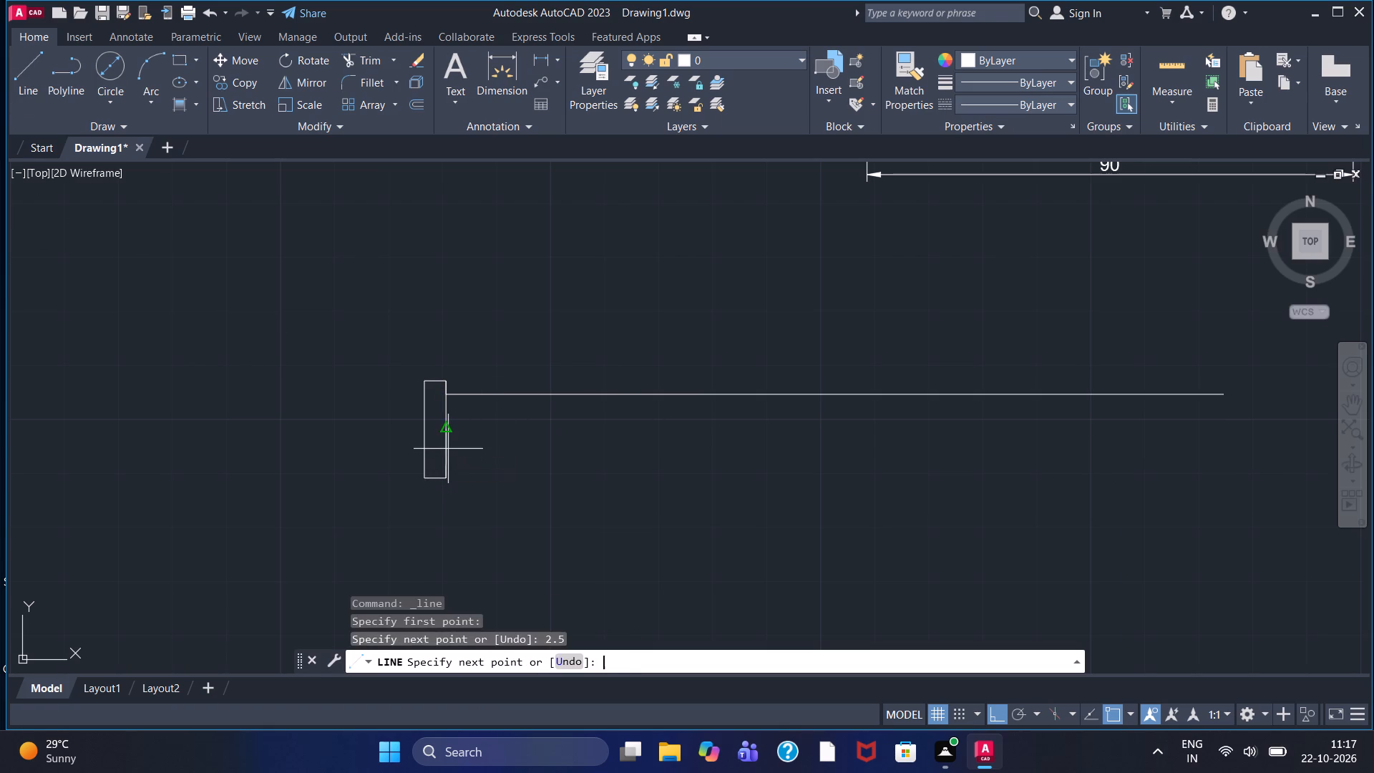
text(144)
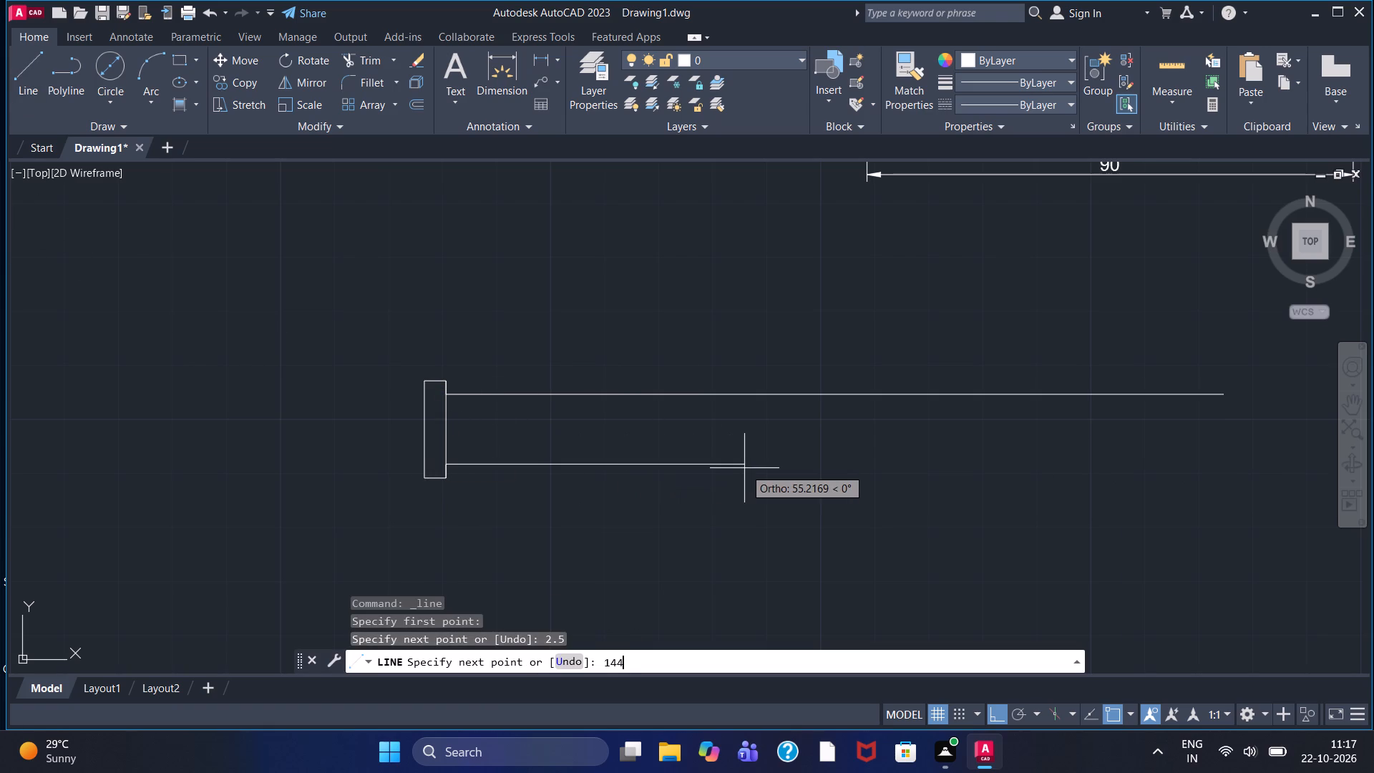
key(Return)
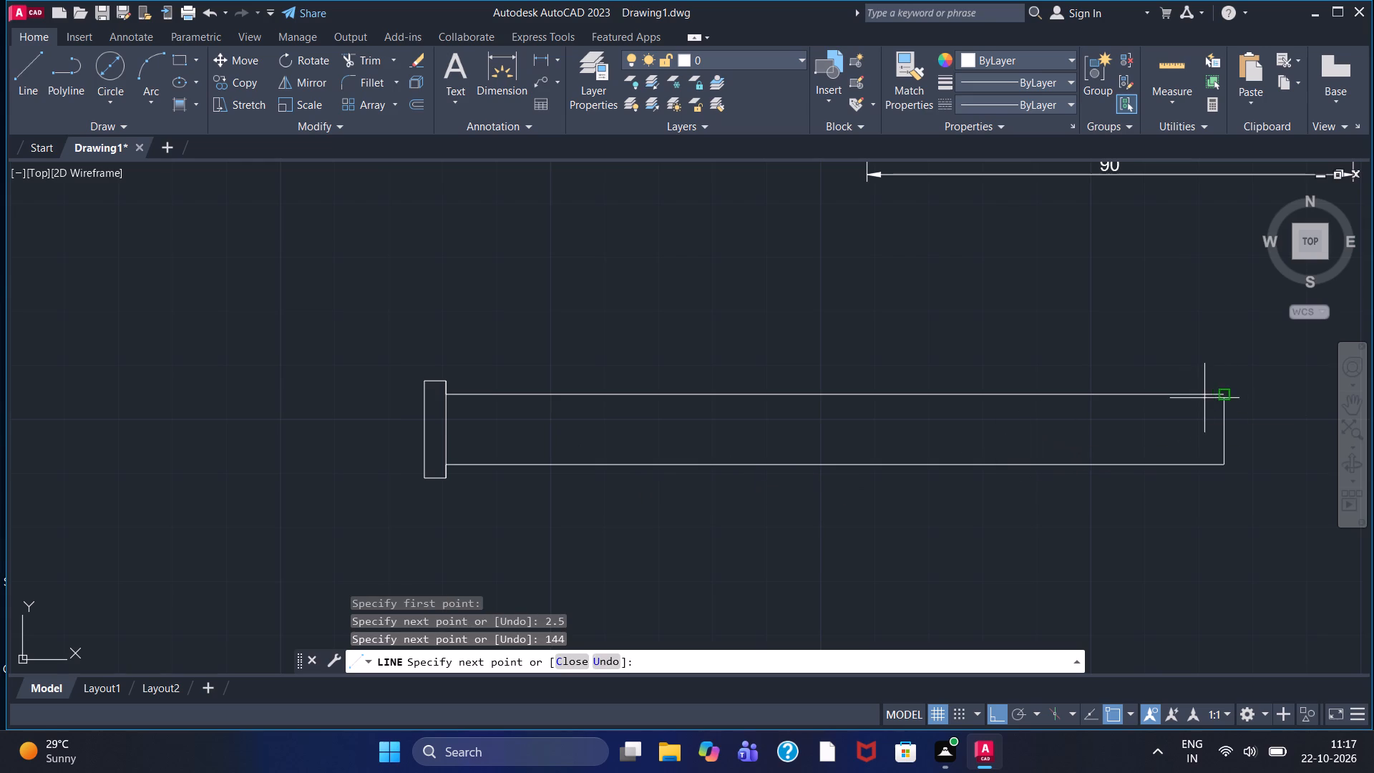
click(1224, 392)
right_click(1219, 370)
click(1232, 375)
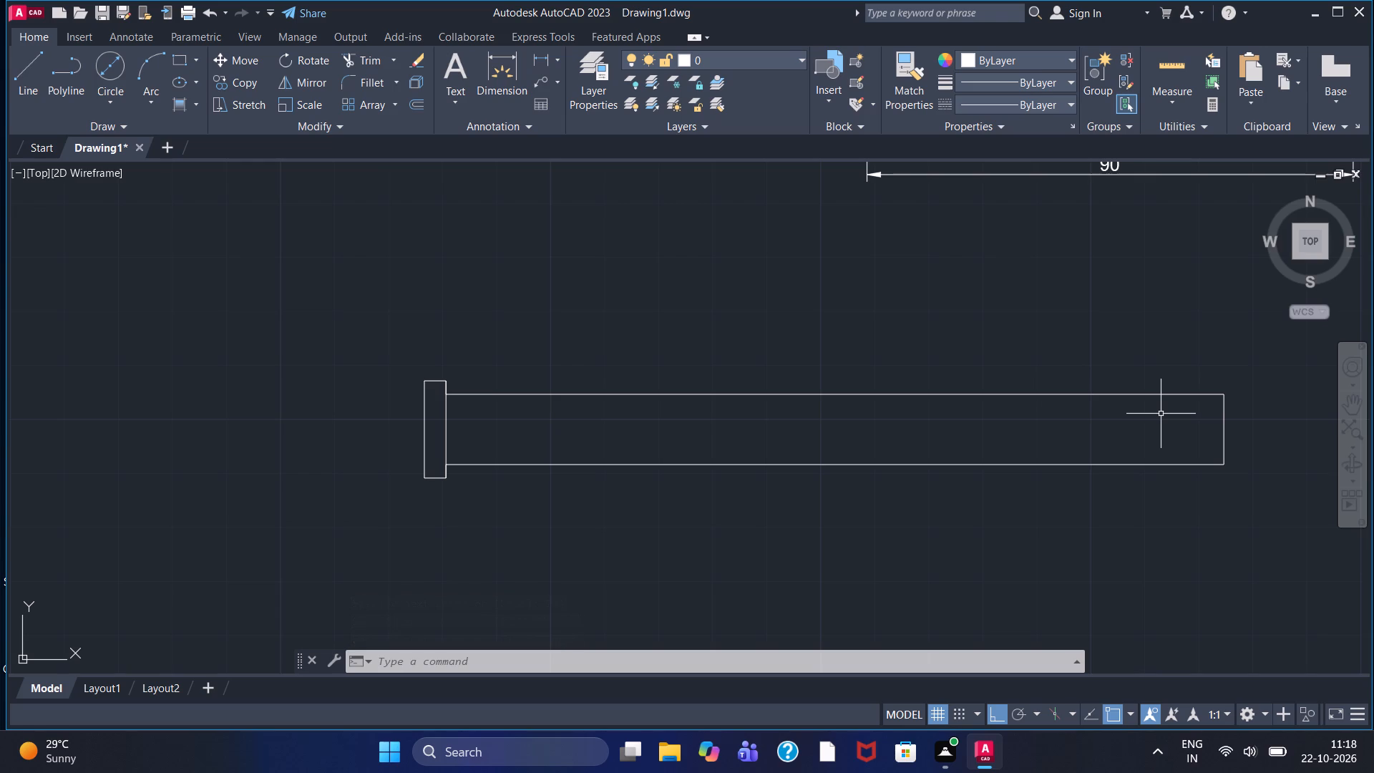
Draw lines from the shank's lower far corner: 64 back along the edge, up past the upper edge, 2 left, and down below the shank.
click(36, 103)
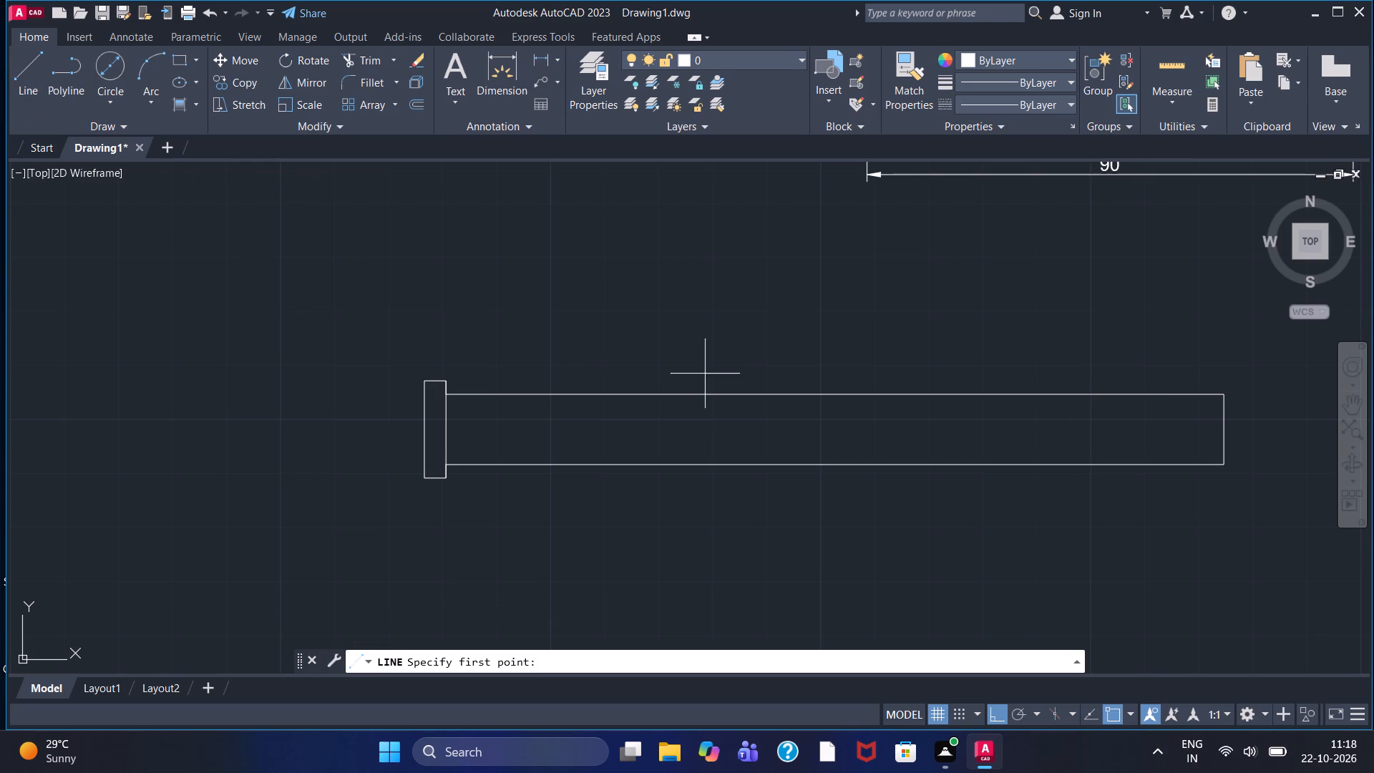
click(1220, 465)
text(64)
key(Return)
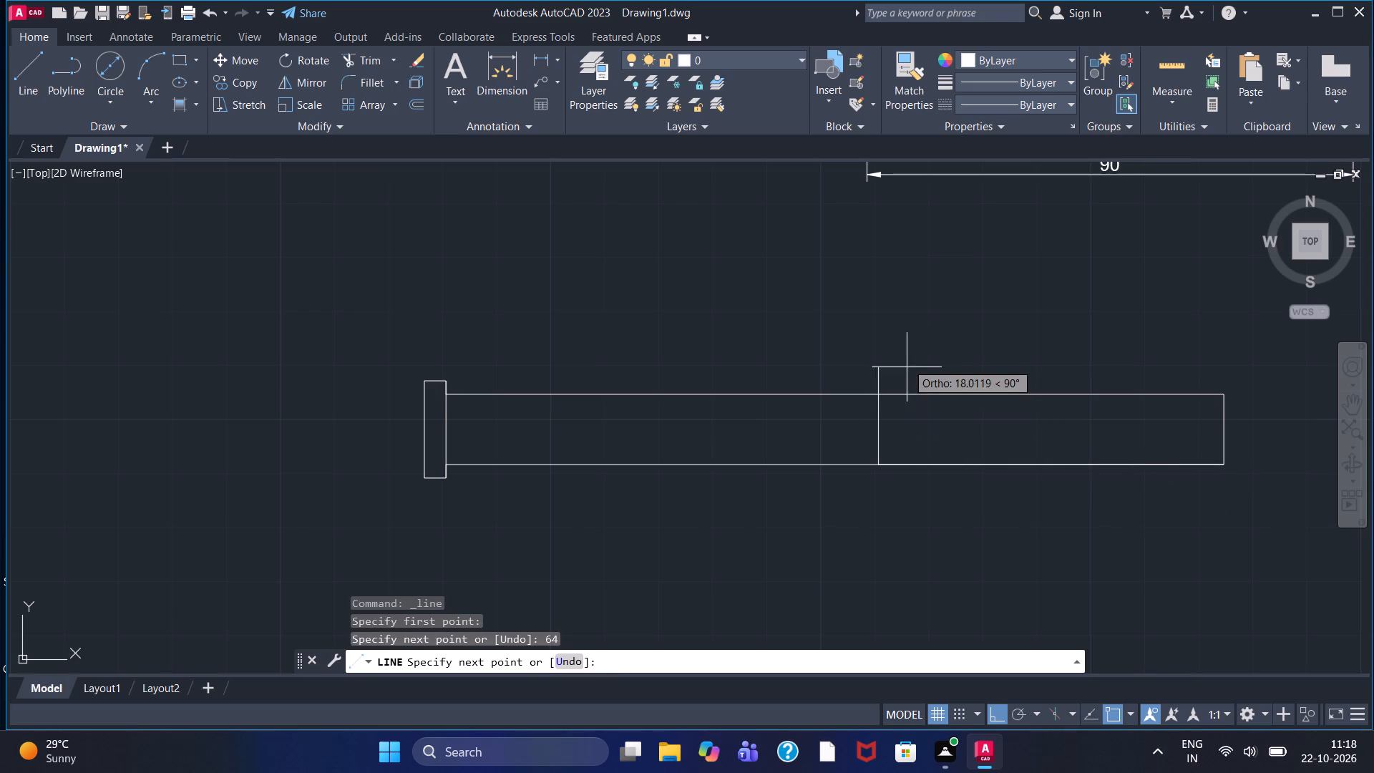
click(909, 371)
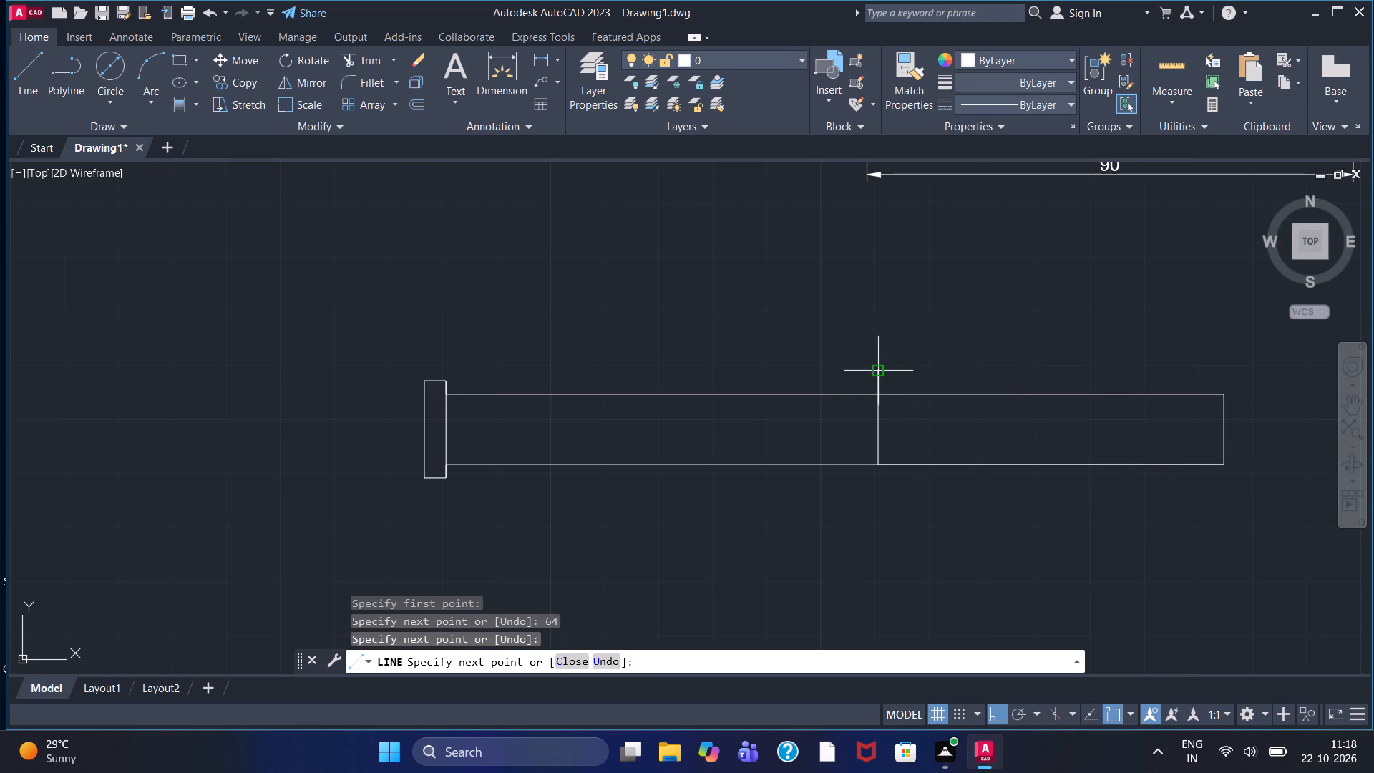
key(2)
key(Return)
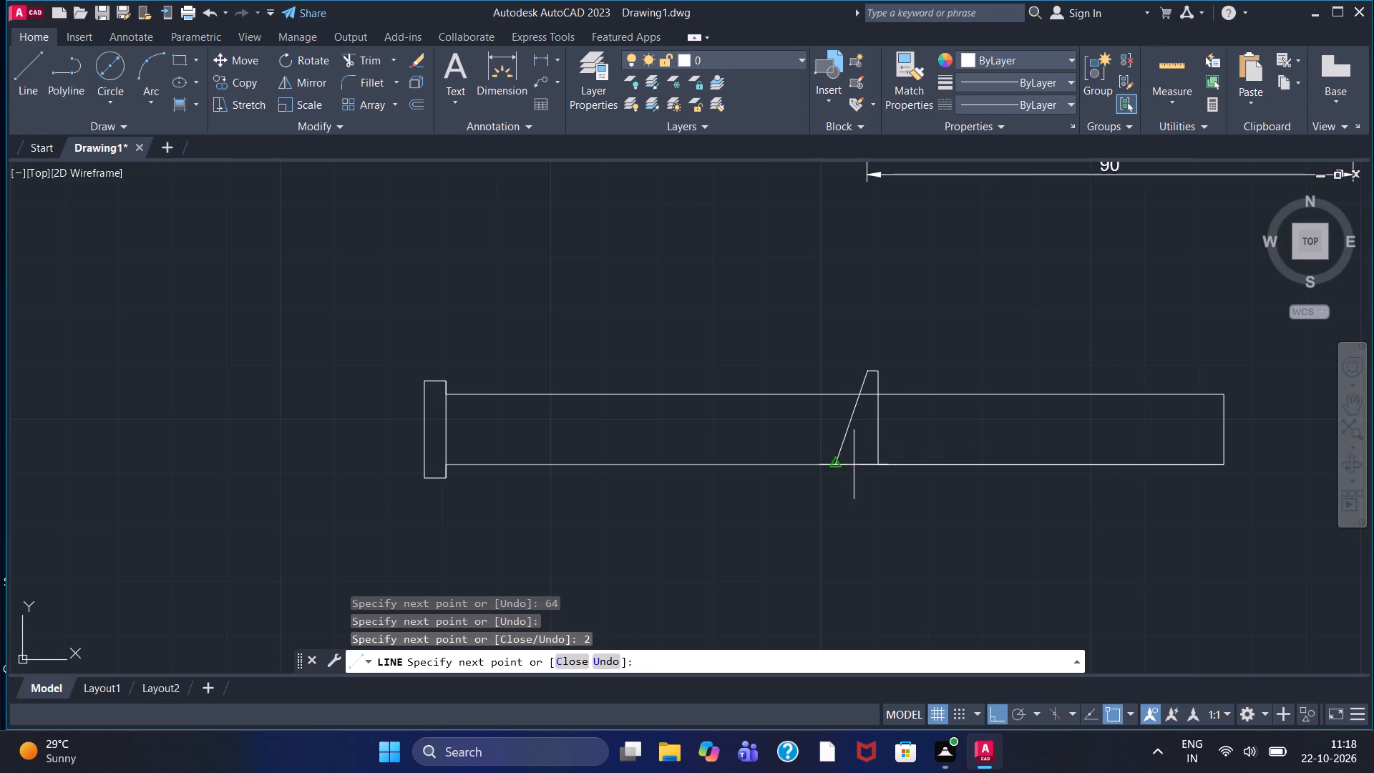
click(864, 490)
right_click(864, 490)
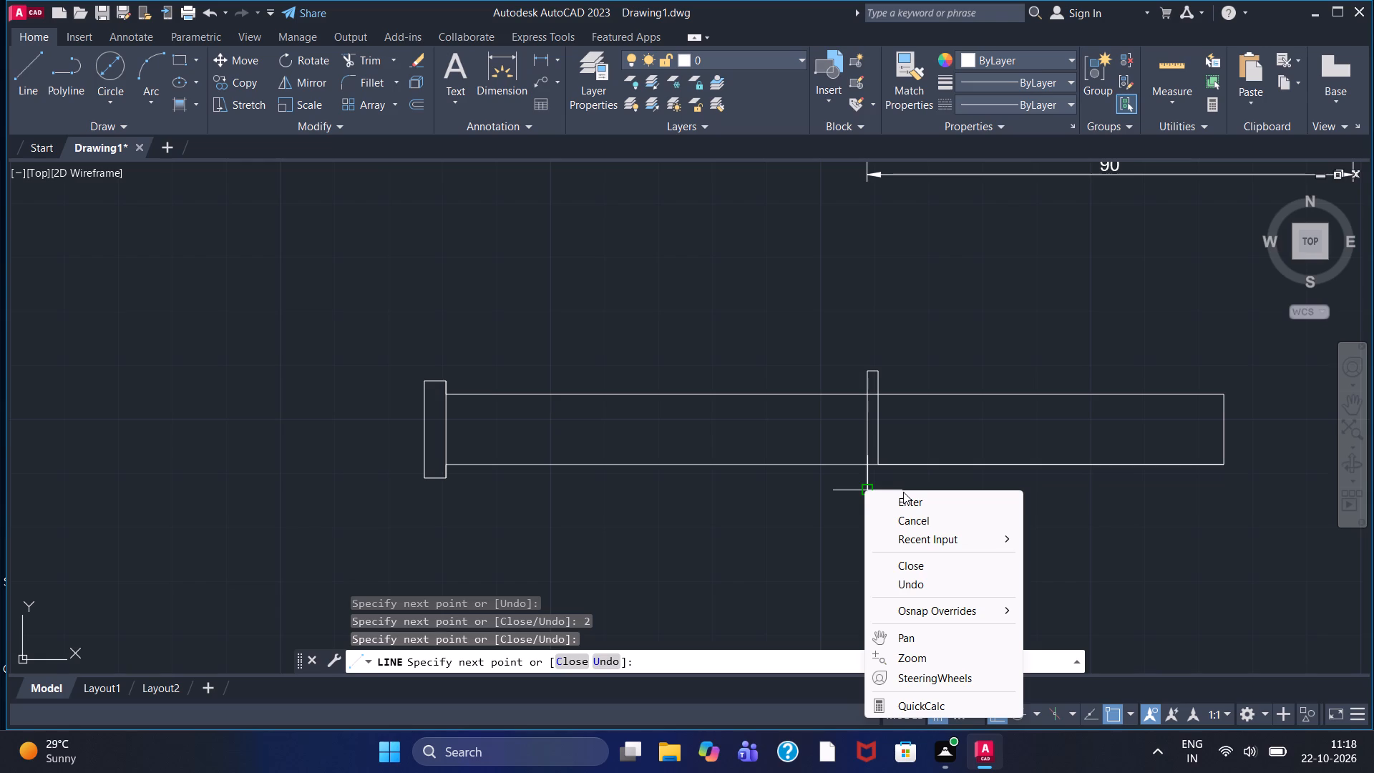
key(Escape)
key(Escape)
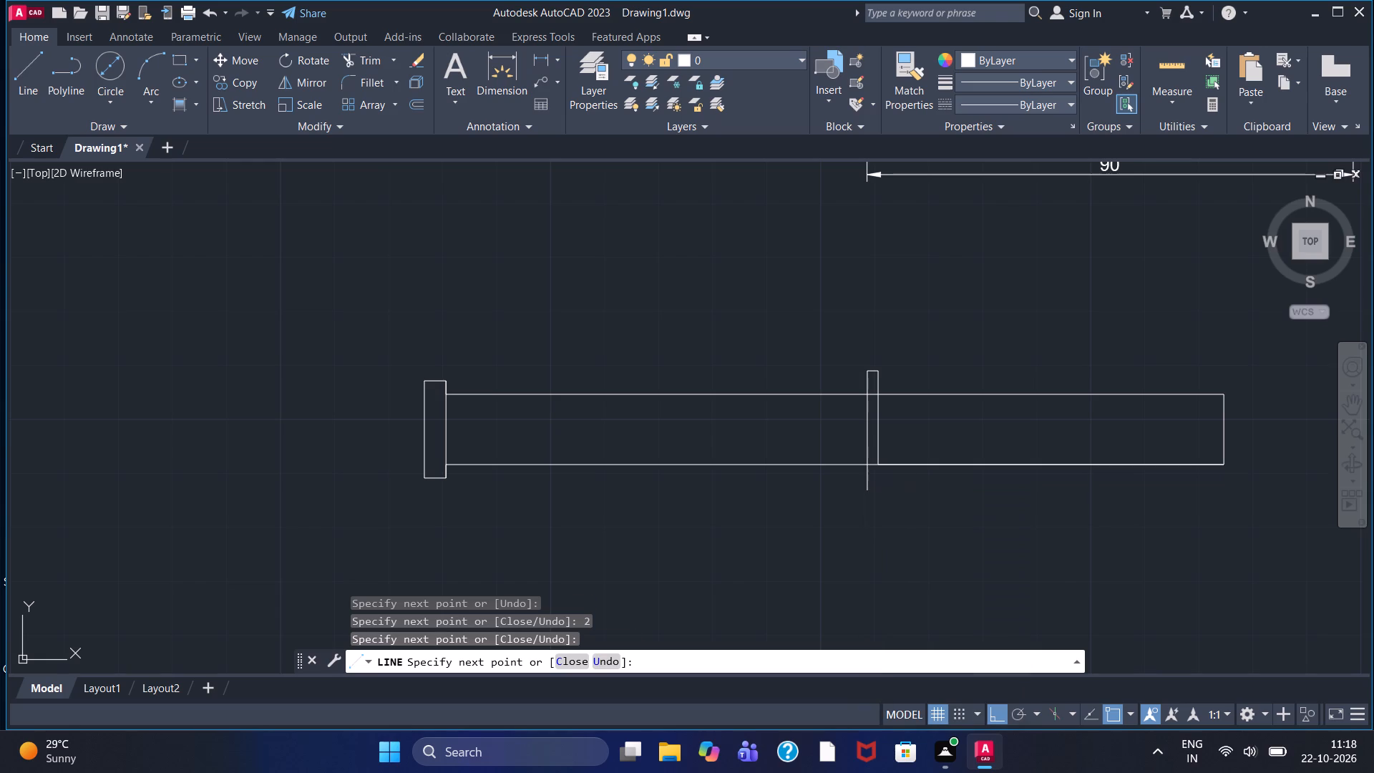
Delete the left vertical line of the narrow pair crossing the shank.
click(869, 485)
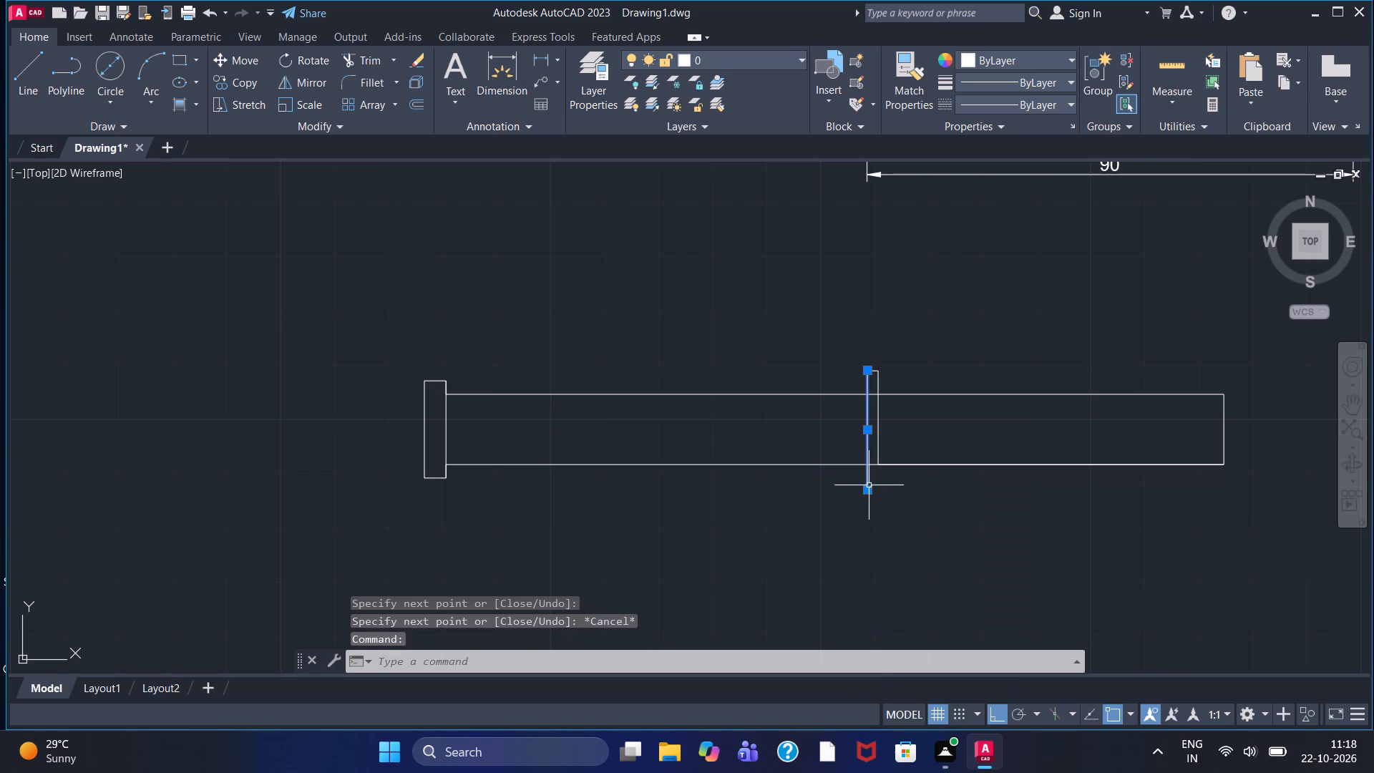
key(Delete)
Delete the short horizontal line at the top of the vertical line crossing the shank.
click(871, 369)
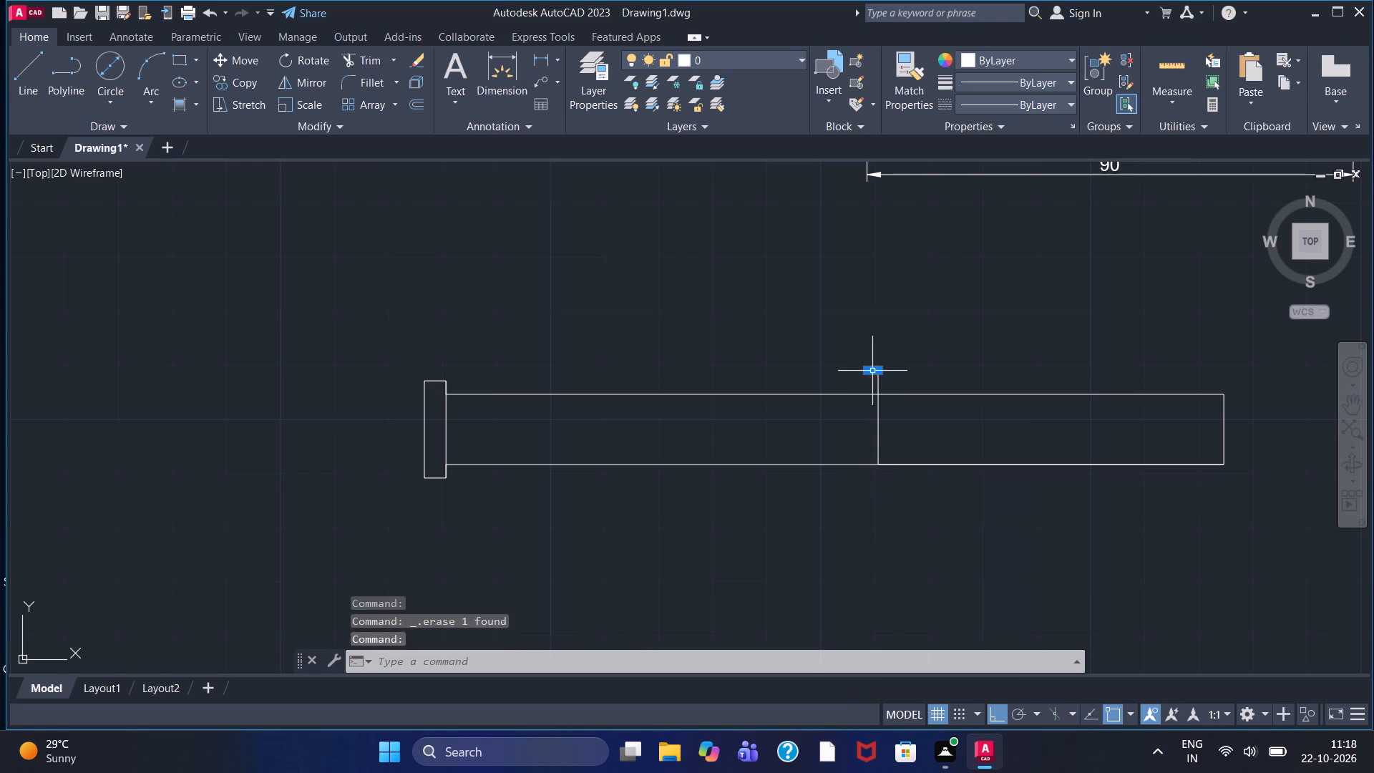
key(Delete)
click(877, 374)
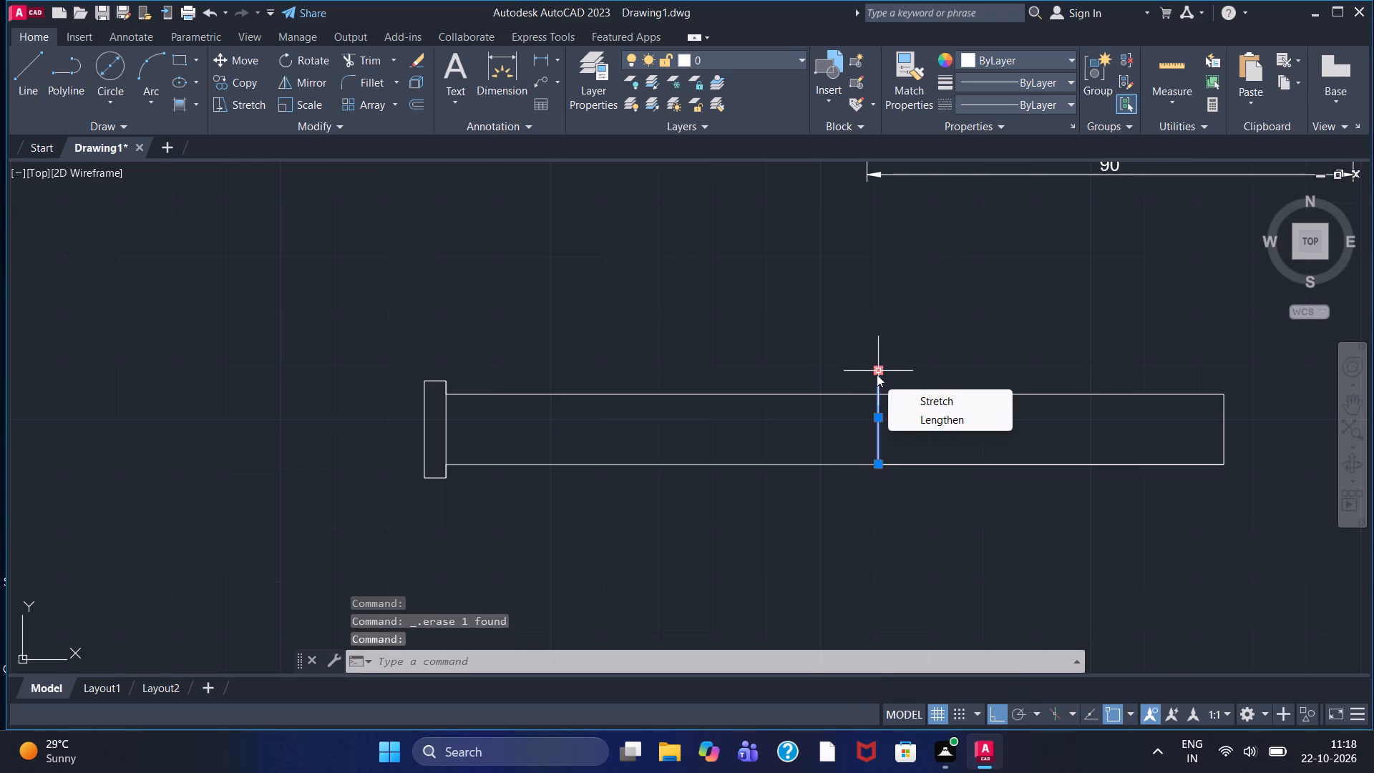
key(Escape)
key(Escape)
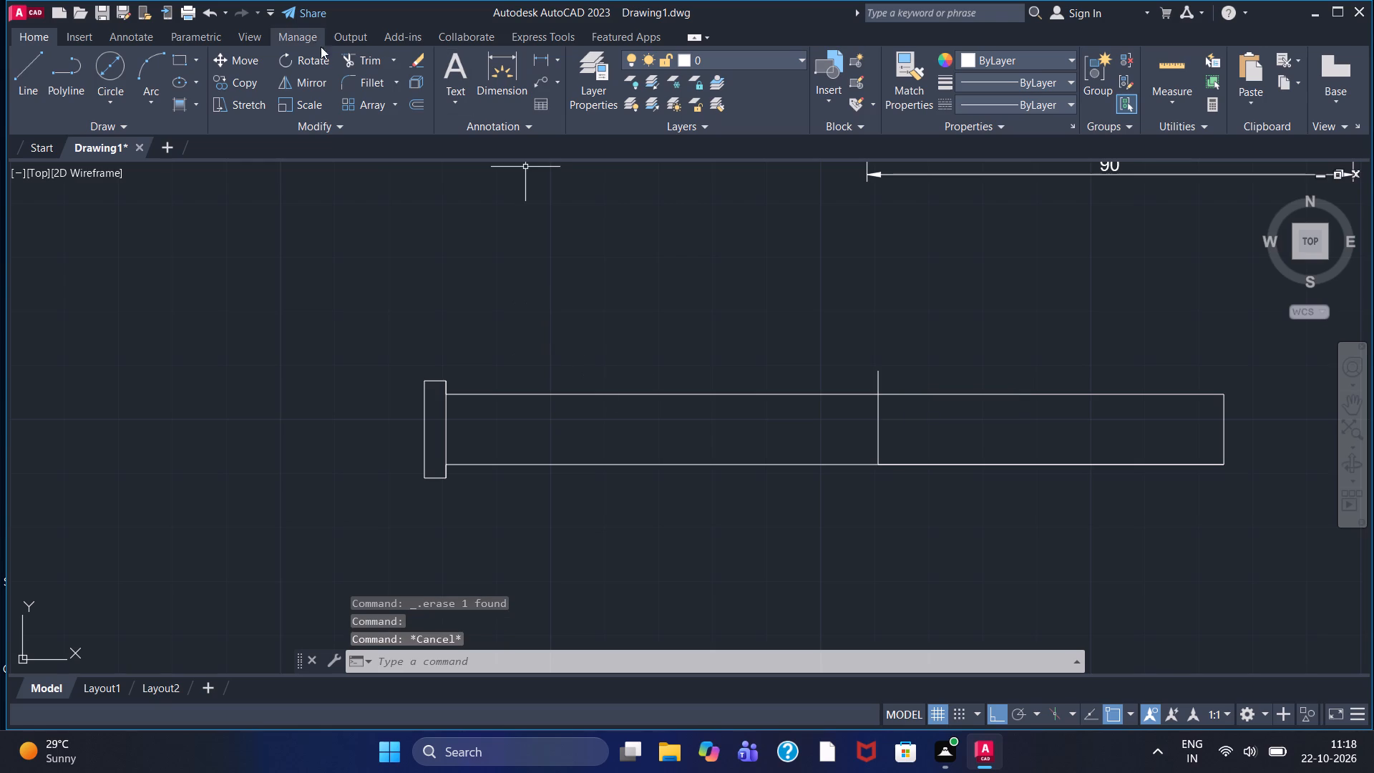
Trim the part of the vertical line that projects above the shank's upper edge.
click(361, 54)
drag(860, 381, 895, 381)
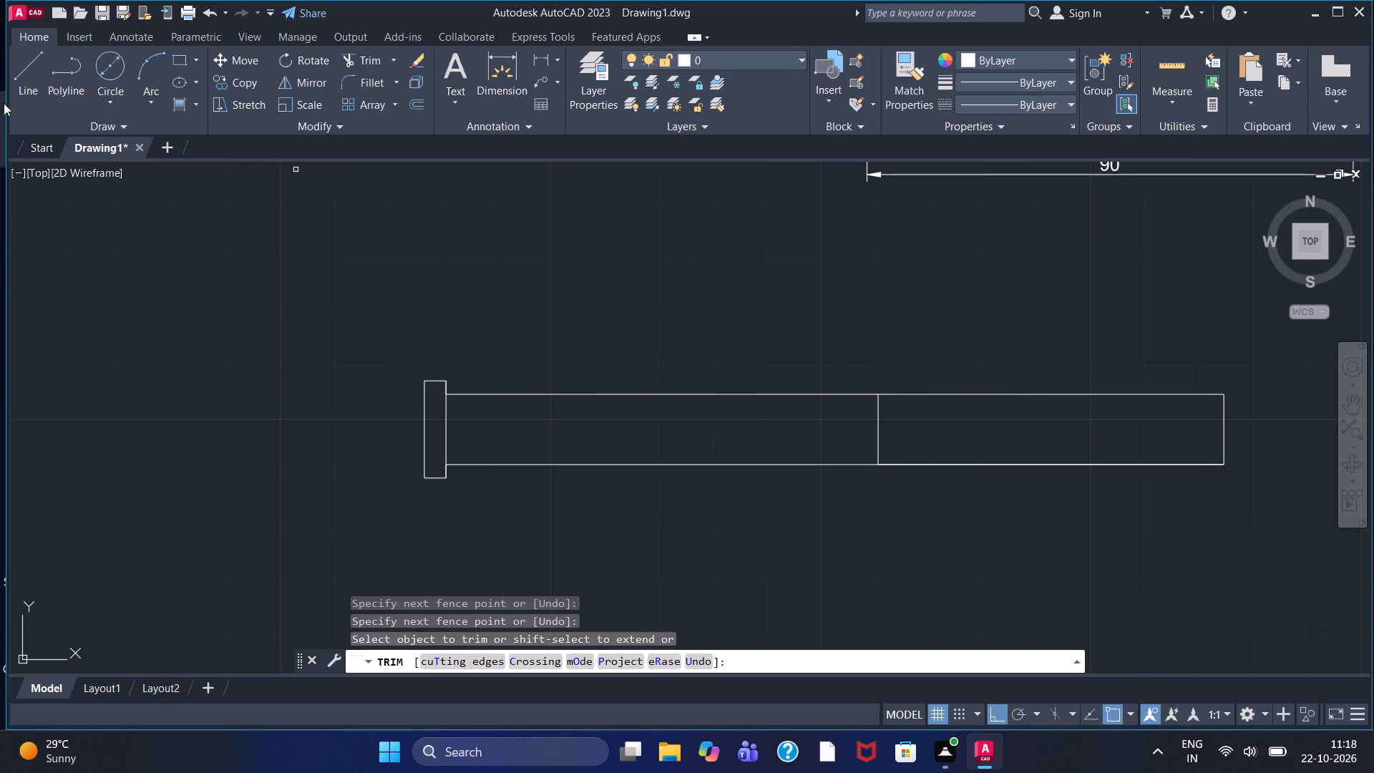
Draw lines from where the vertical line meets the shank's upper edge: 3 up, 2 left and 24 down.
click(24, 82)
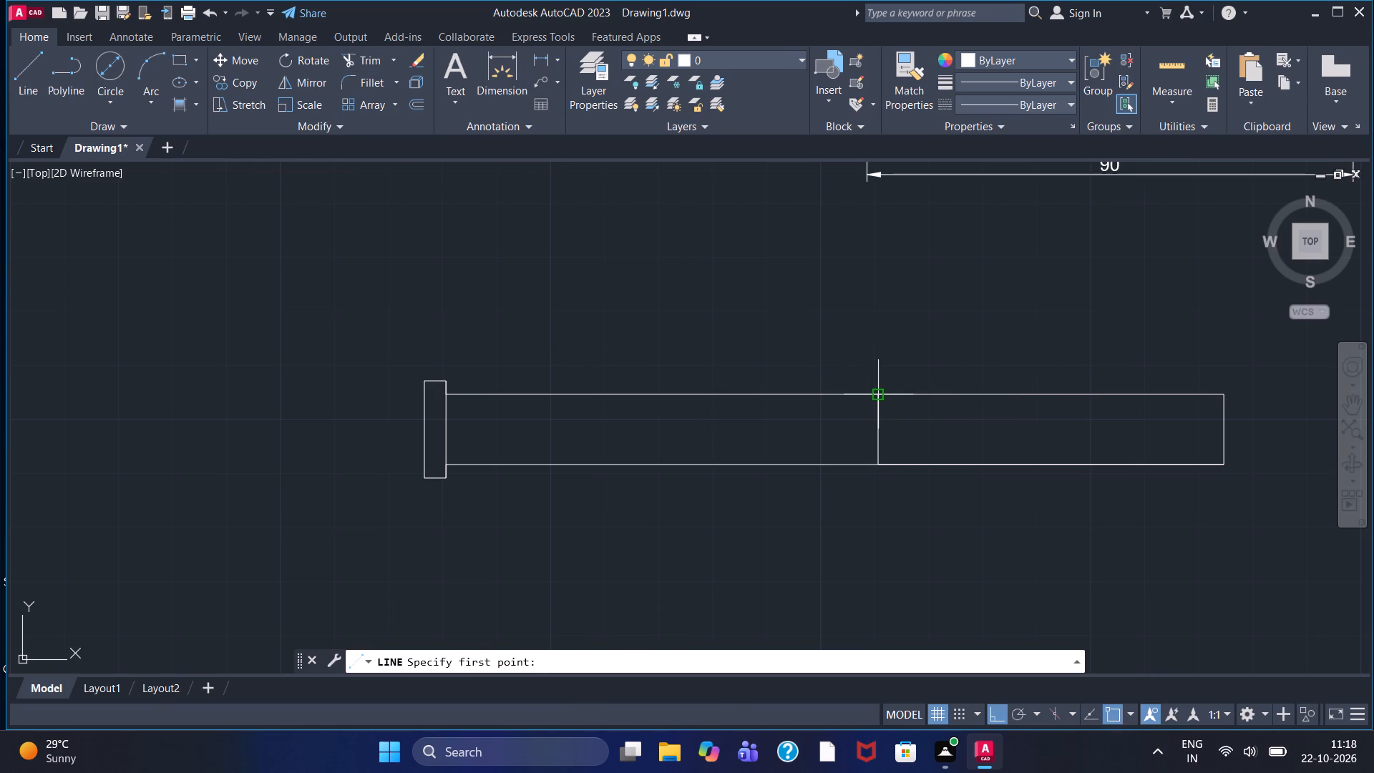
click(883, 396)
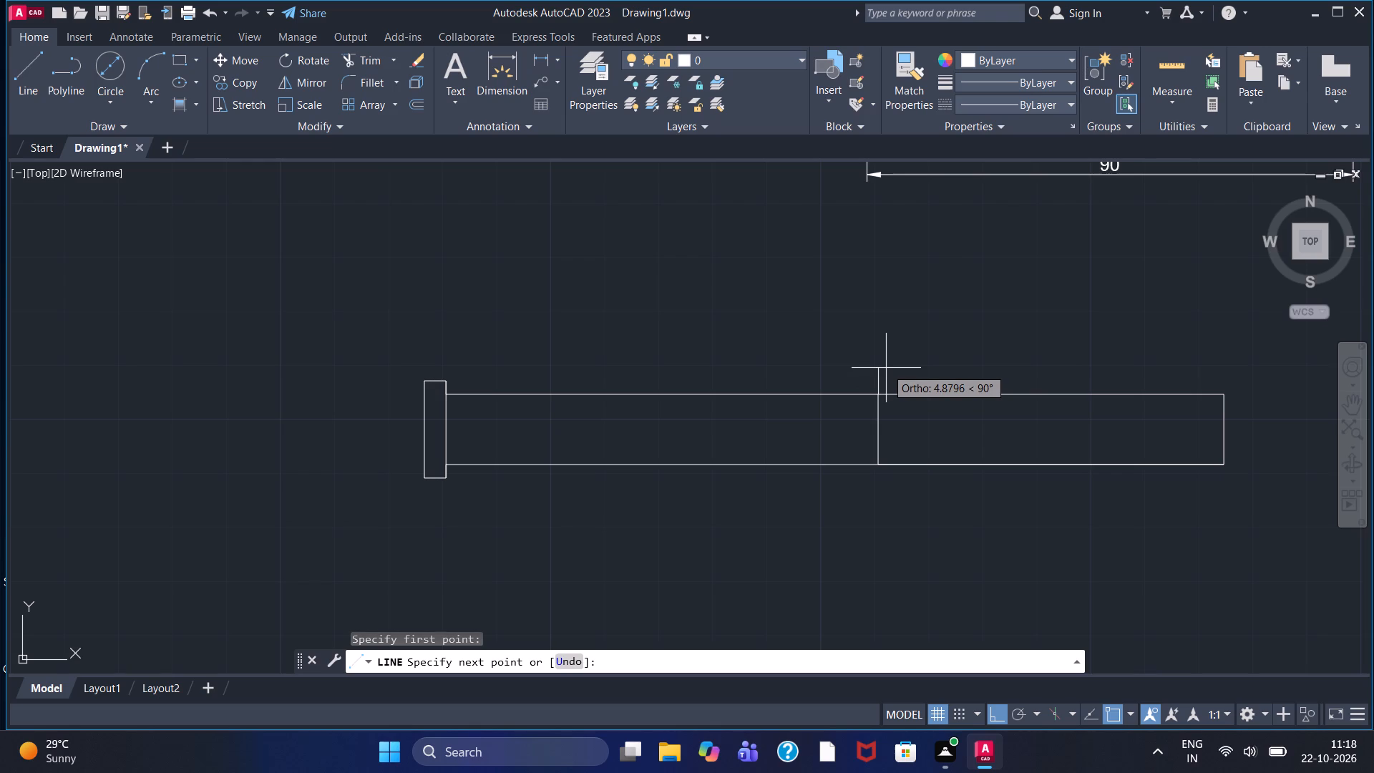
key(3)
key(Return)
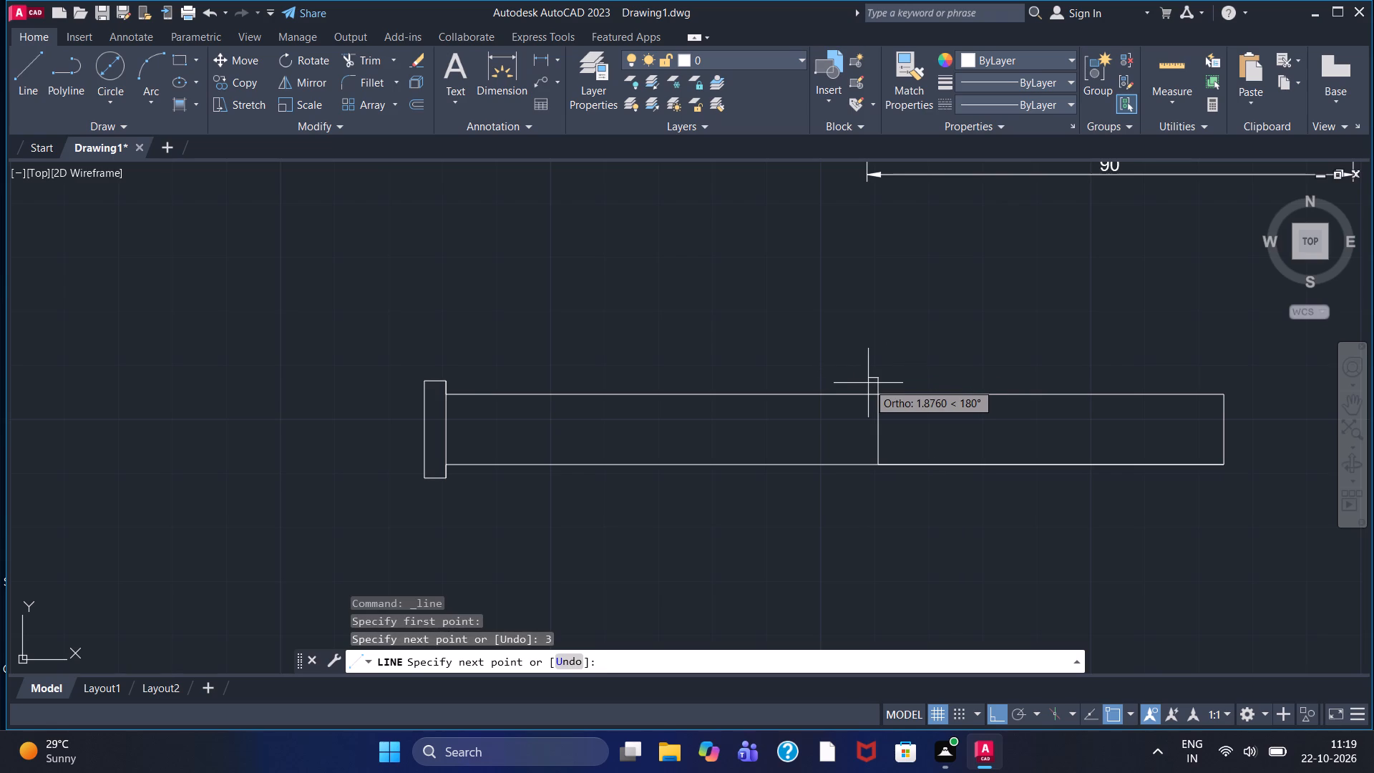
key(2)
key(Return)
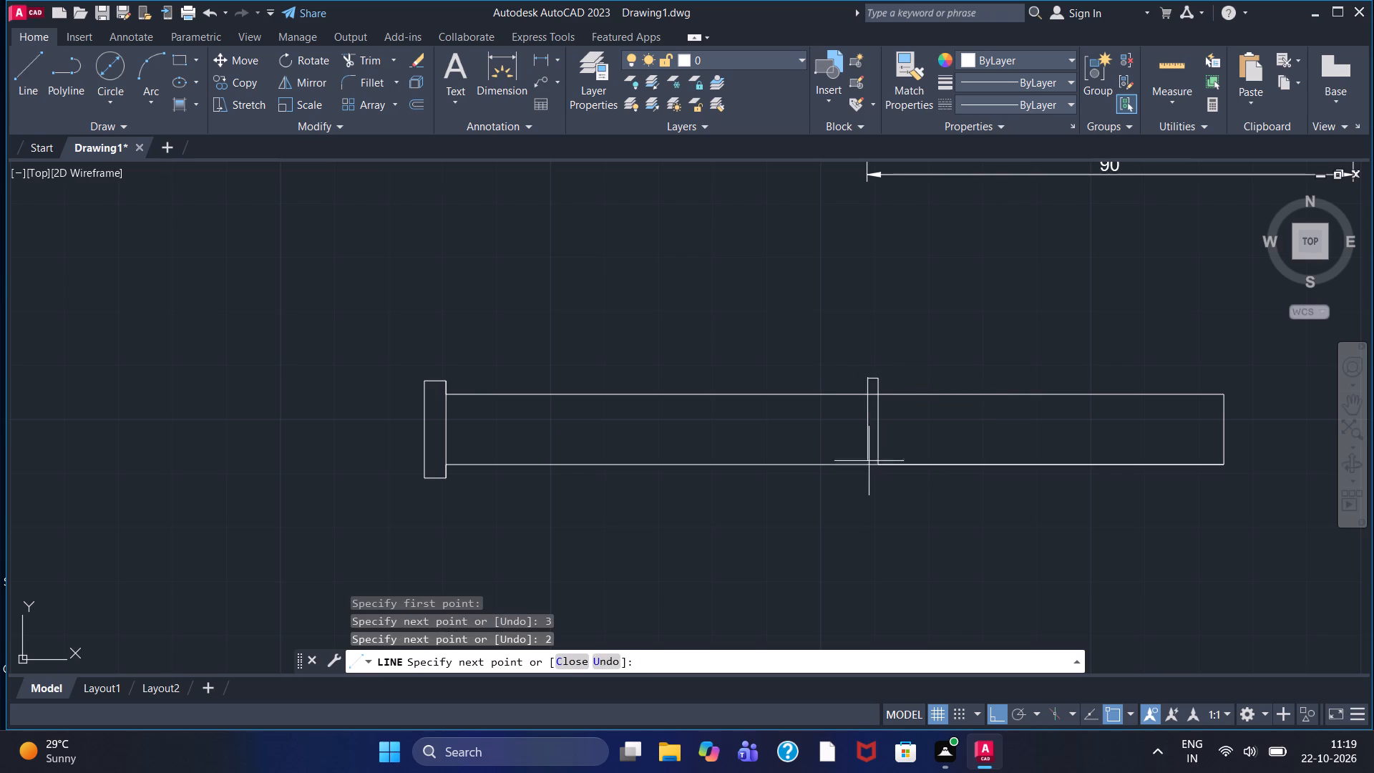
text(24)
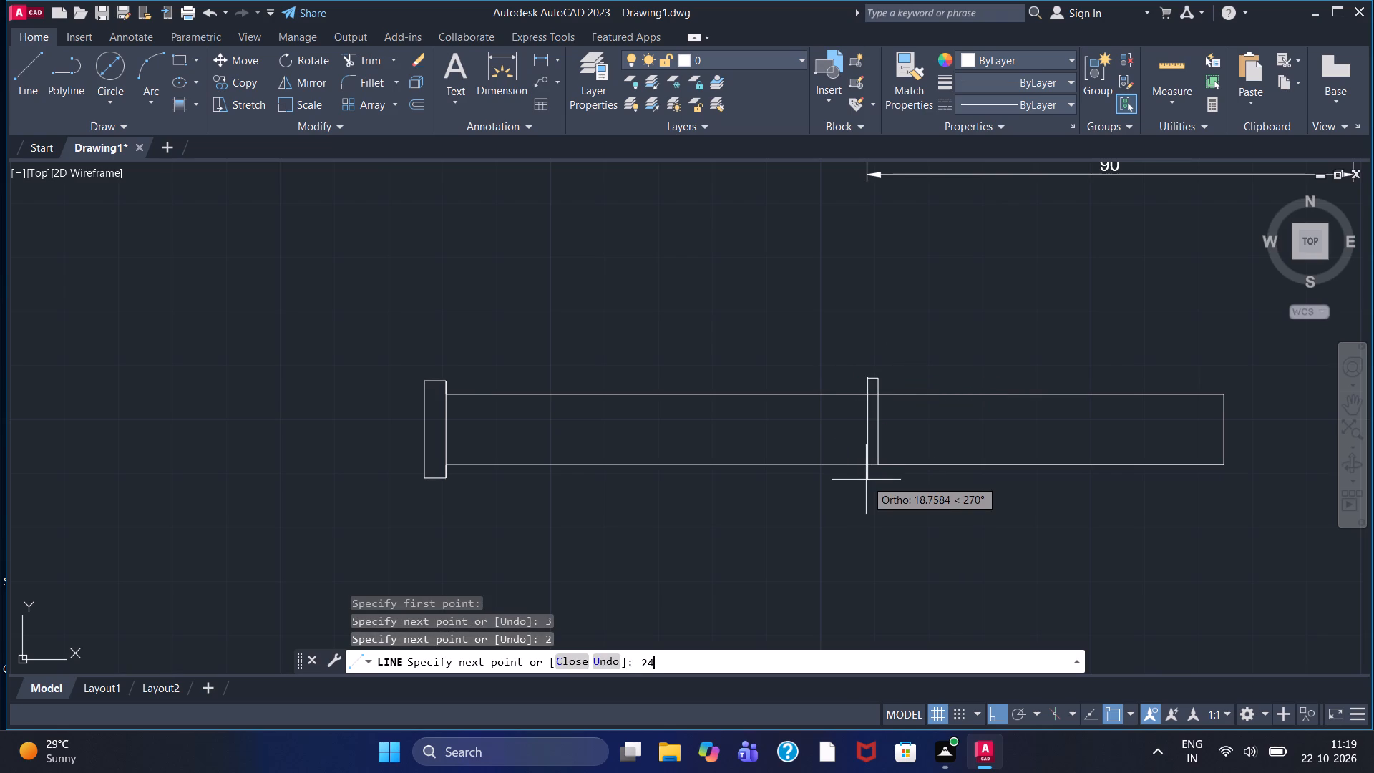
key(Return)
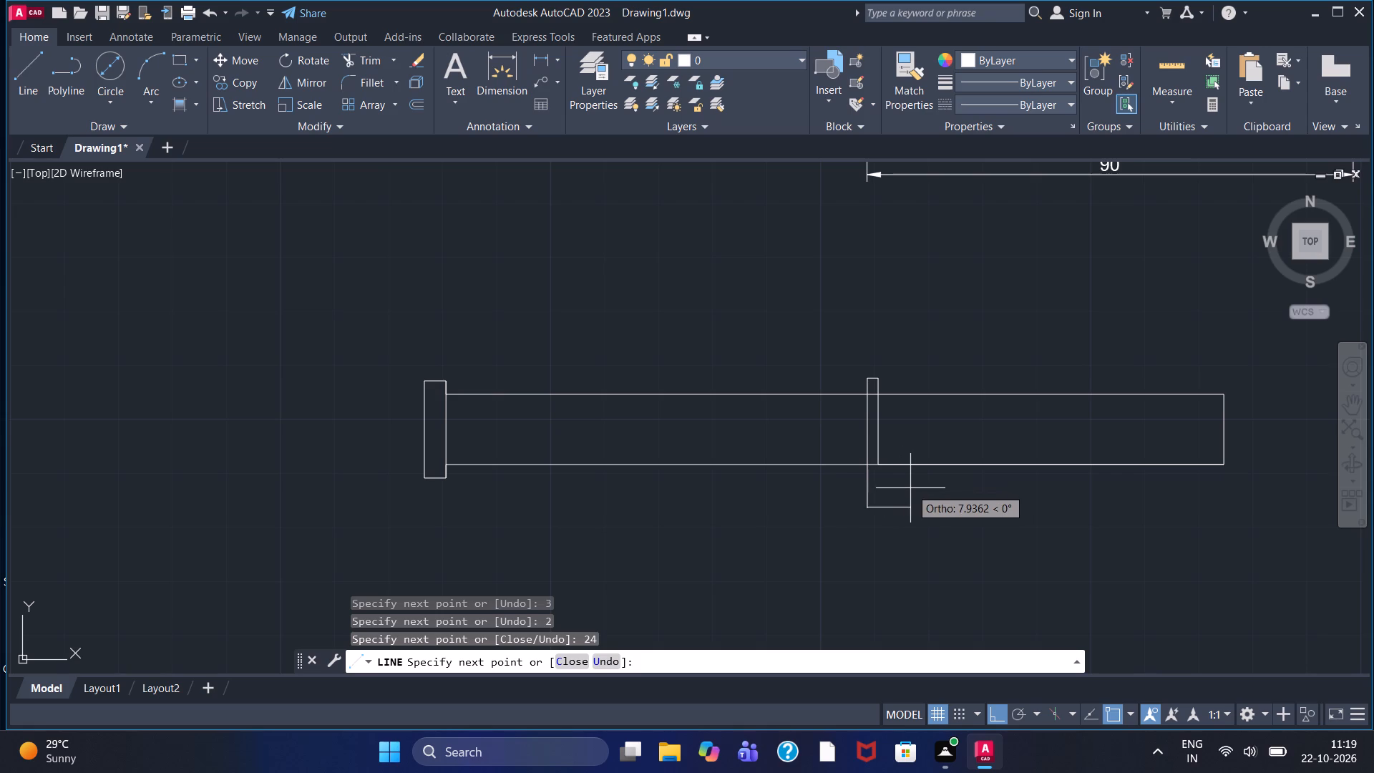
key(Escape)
Check the length of the new vertical line crossing the shank with a trial linear dimension.
scroll(867, 369, up, 3)
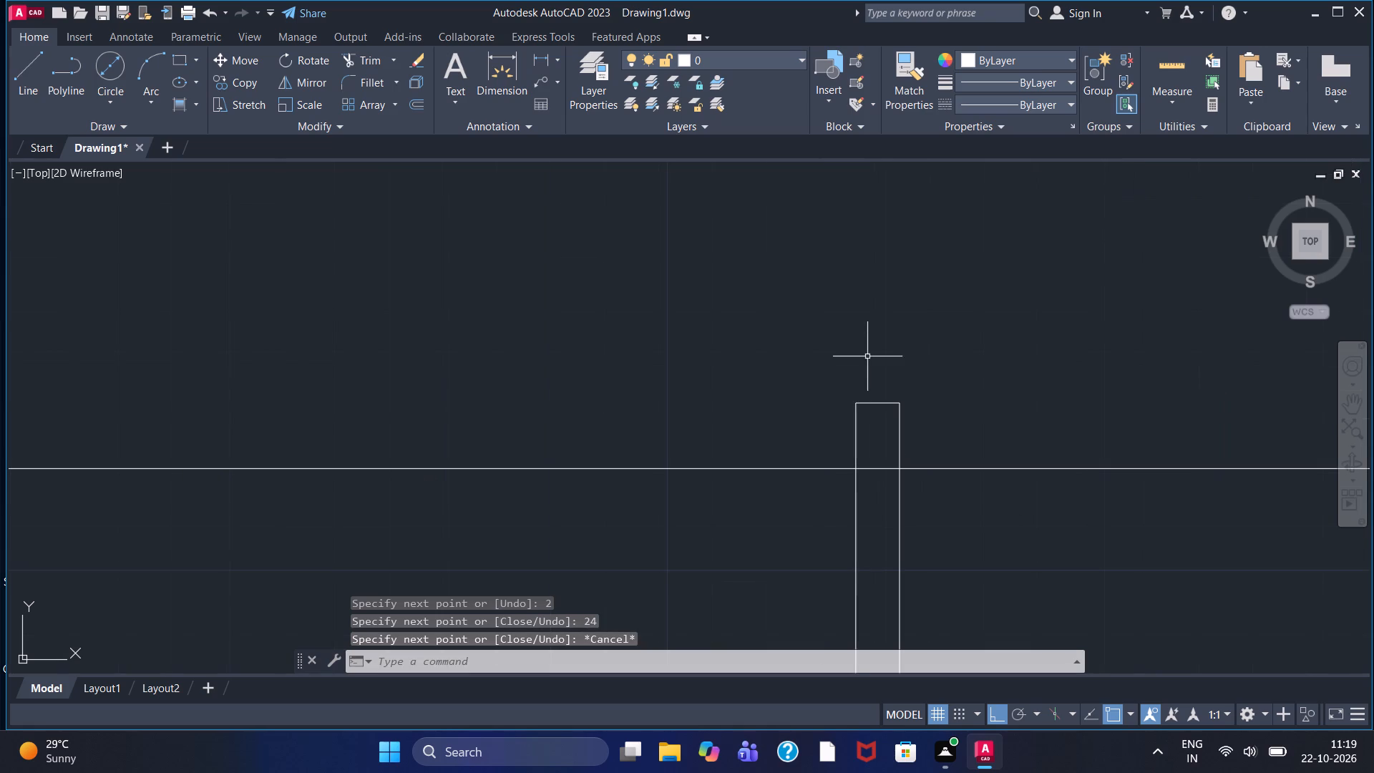
middle_drag(972, 419, 975, 258)
scroll(975, 258, down, 1)
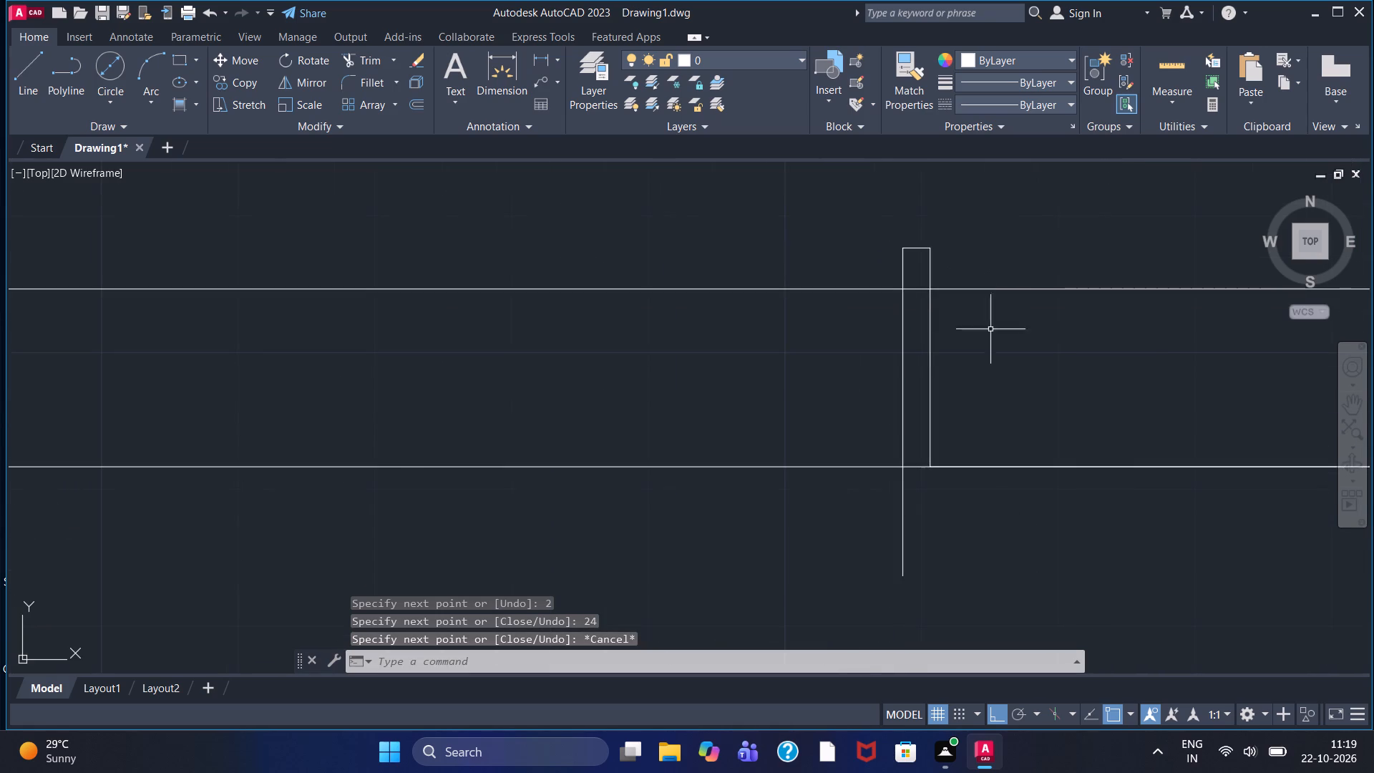
scroll(976, 384, down, 1)
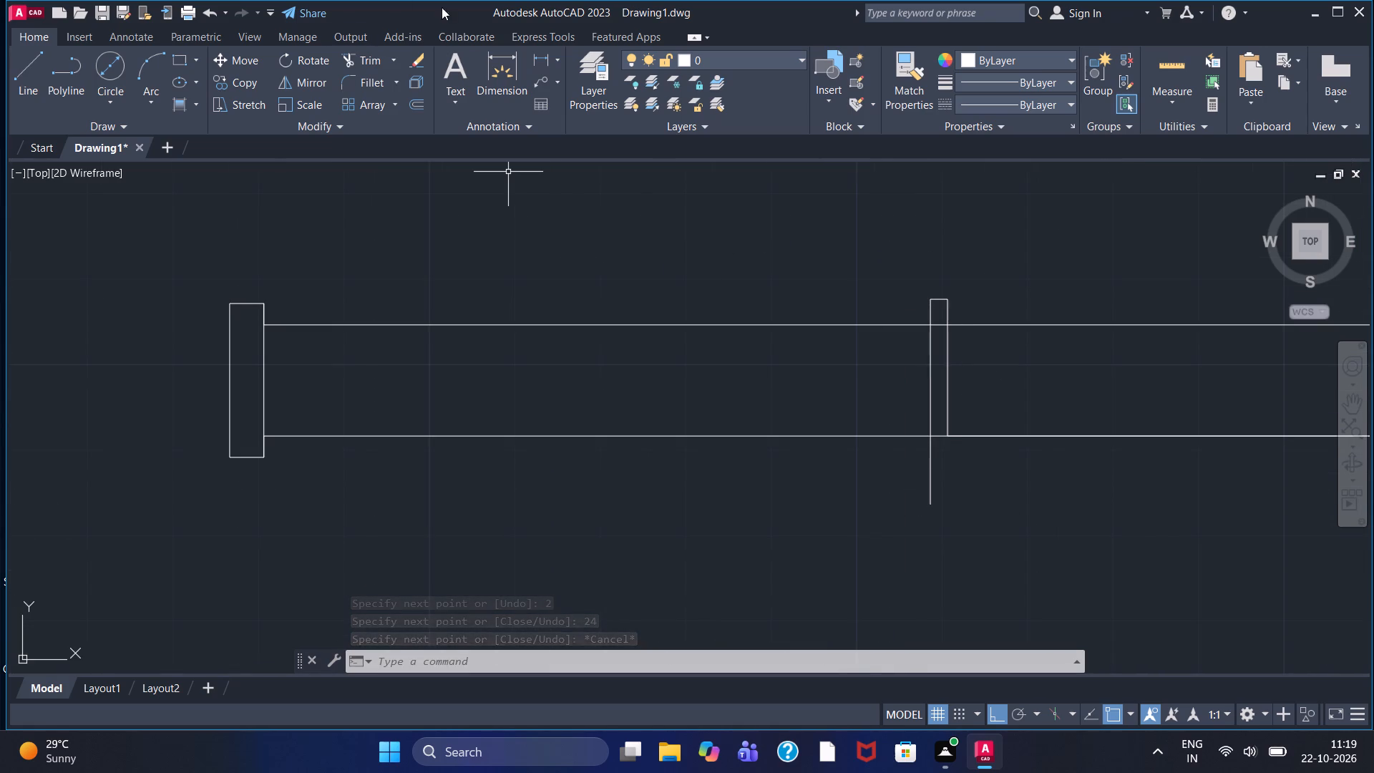
click(539, 55)
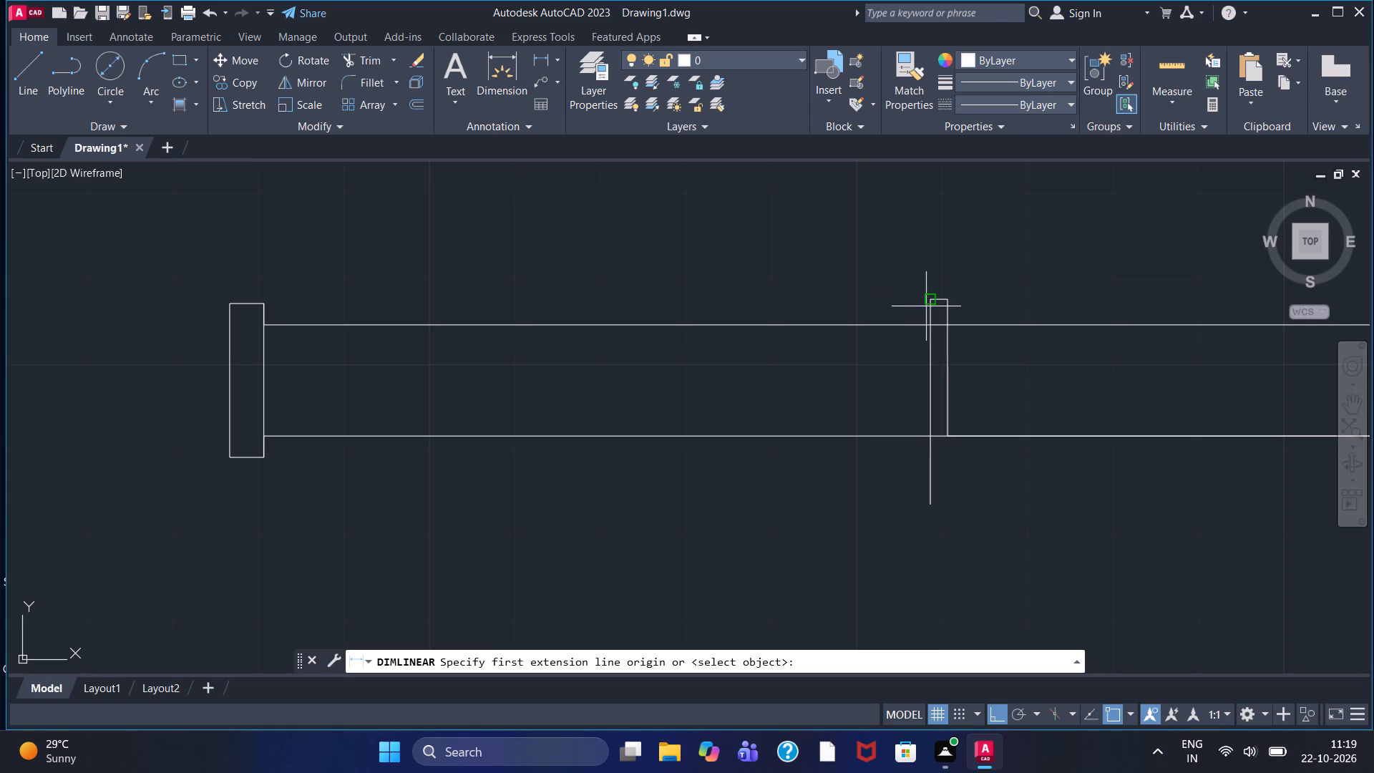
drag(930, 301, 924, 324)
click(931, 502)
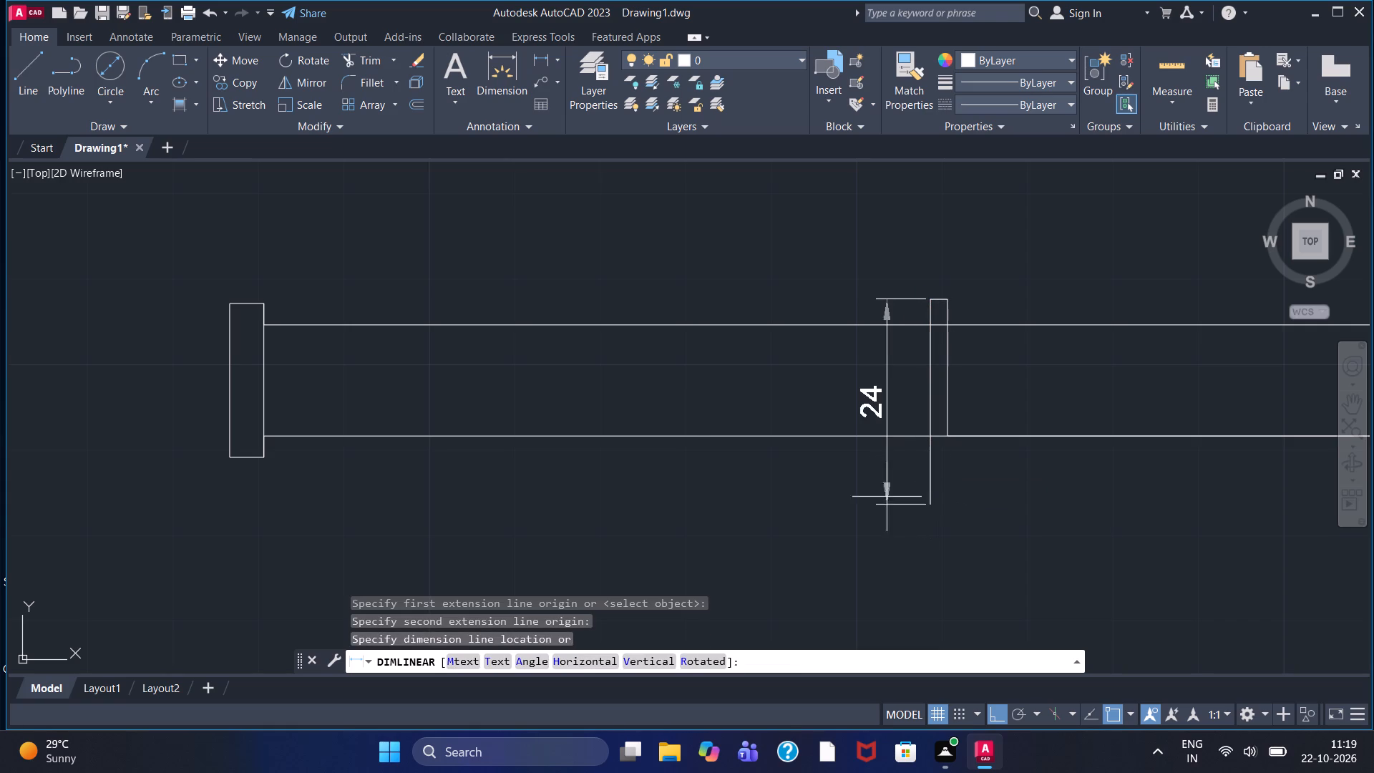
key(Escape)
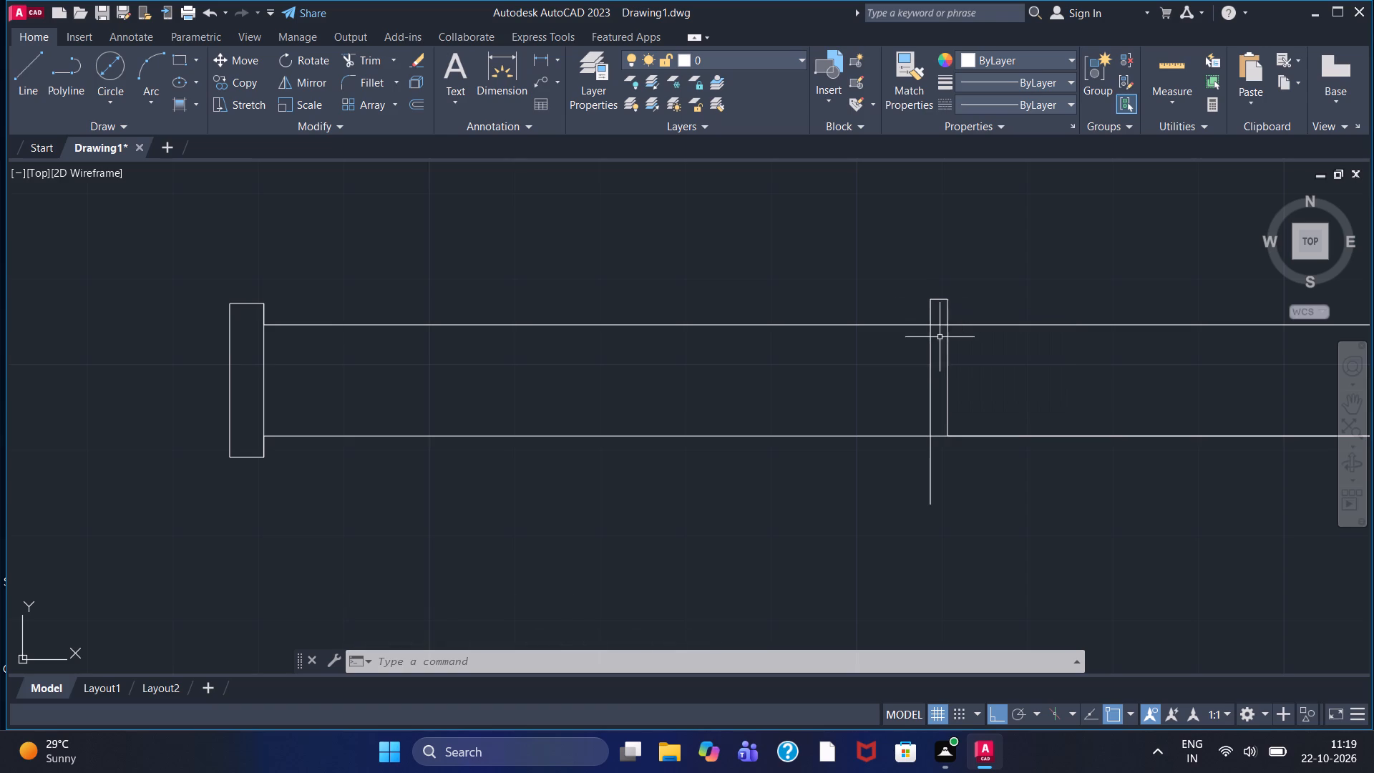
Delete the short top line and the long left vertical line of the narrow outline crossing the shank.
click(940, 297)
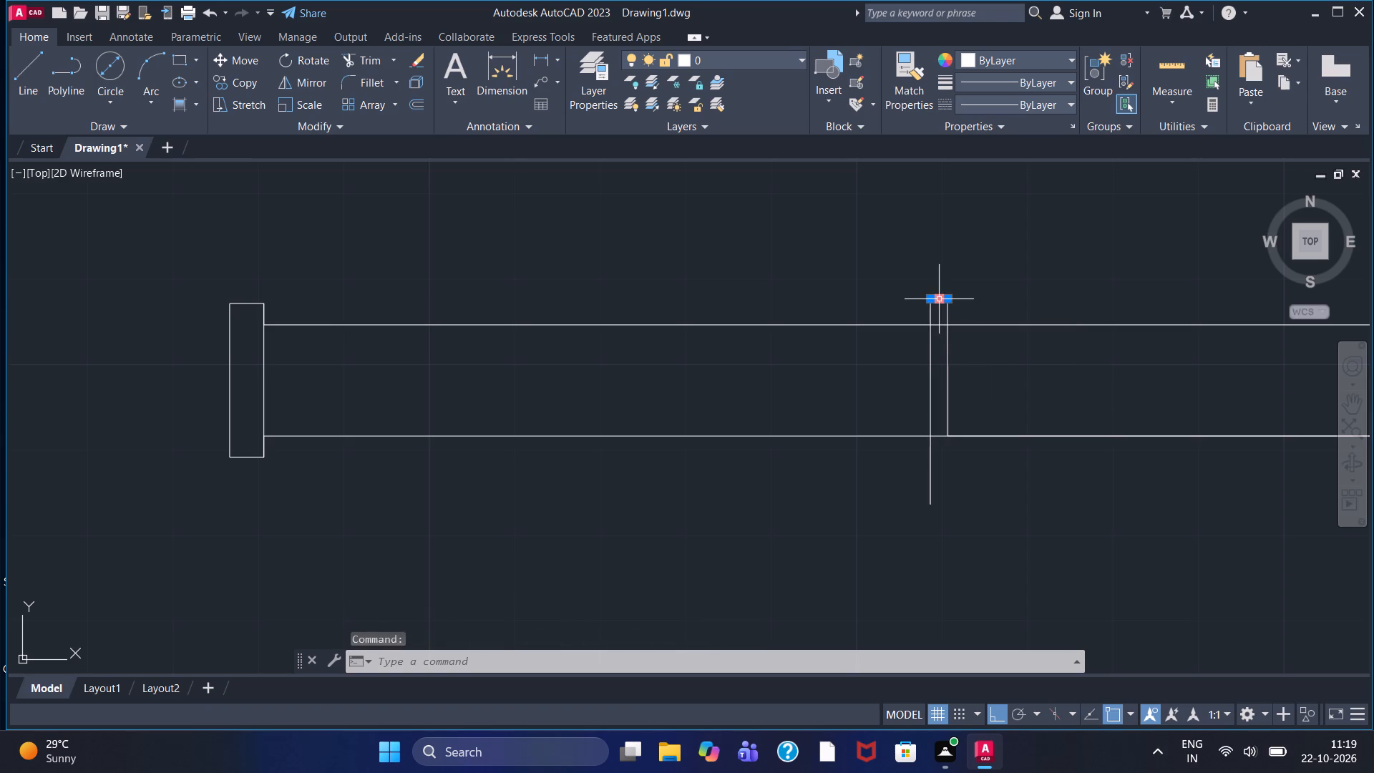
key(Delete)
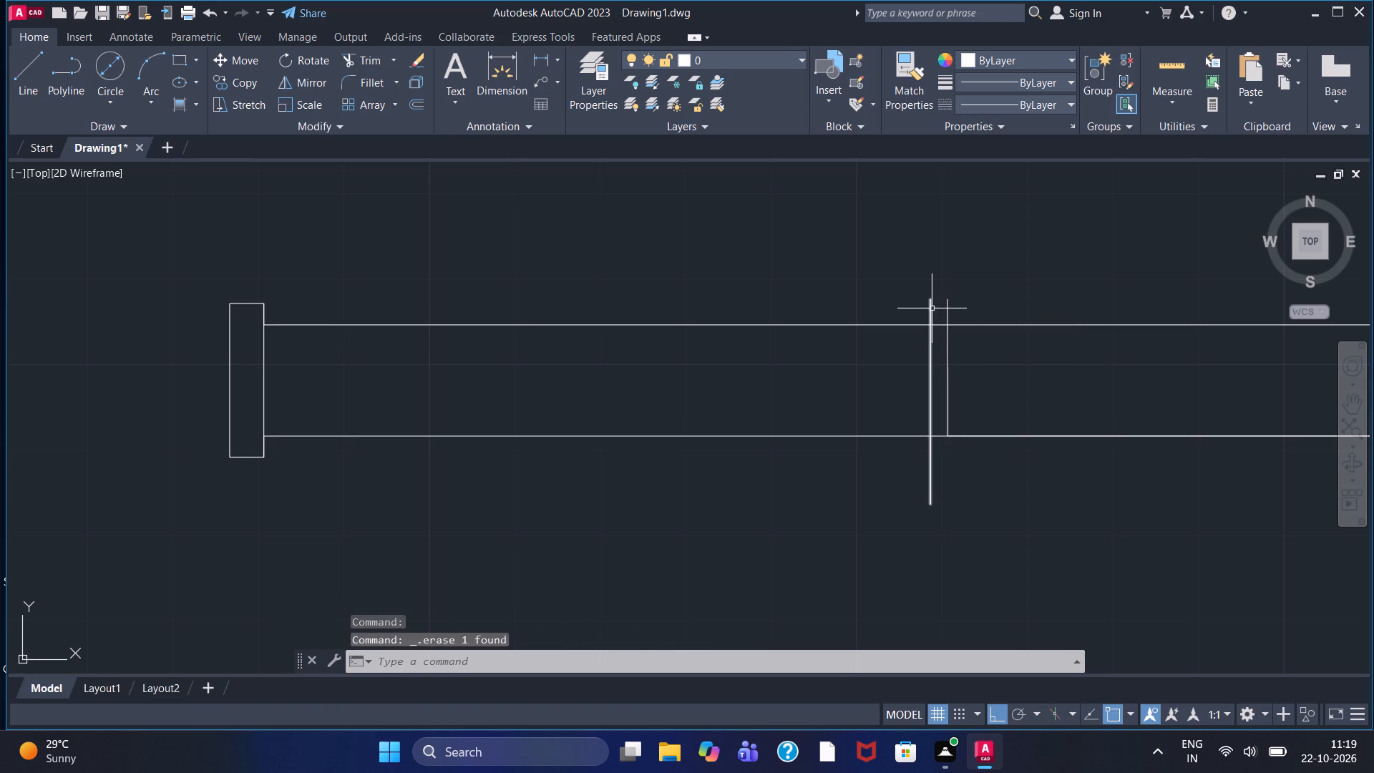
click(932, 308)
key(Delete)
Draw a horizontal centreline from the midpoint of the shank's far end back to the pin's head.
scroll(1019, 366, down, 1)
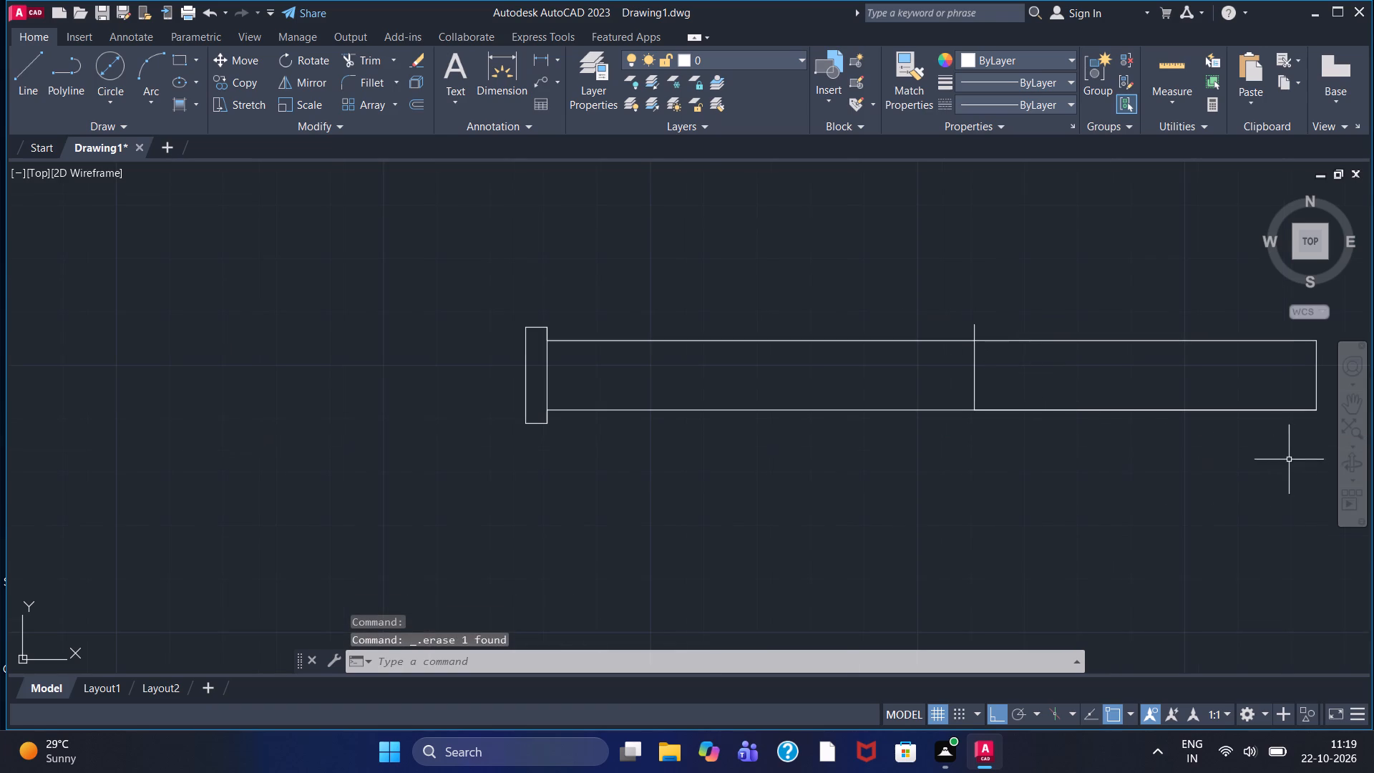
scroll(1252, 439, down, 1)
click(31, 84)
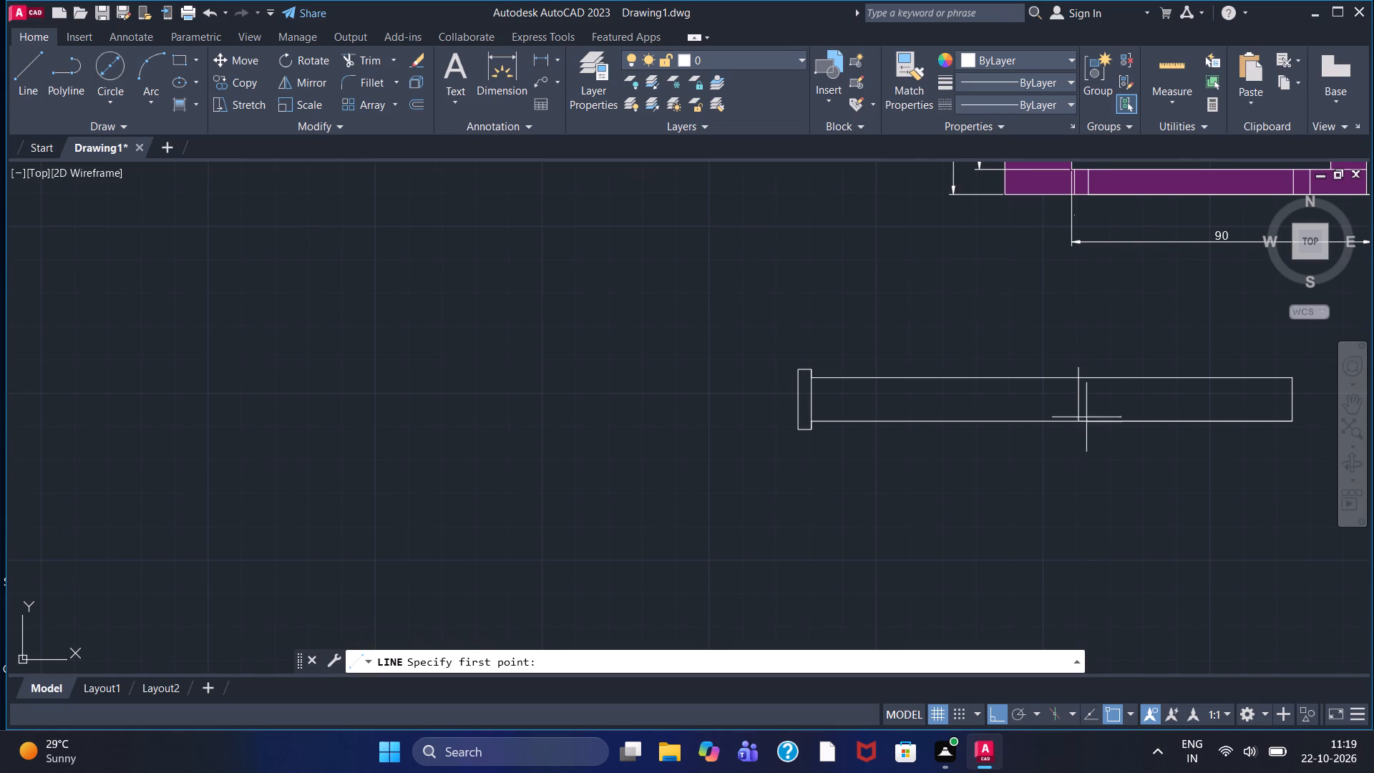
click(1295, 399)
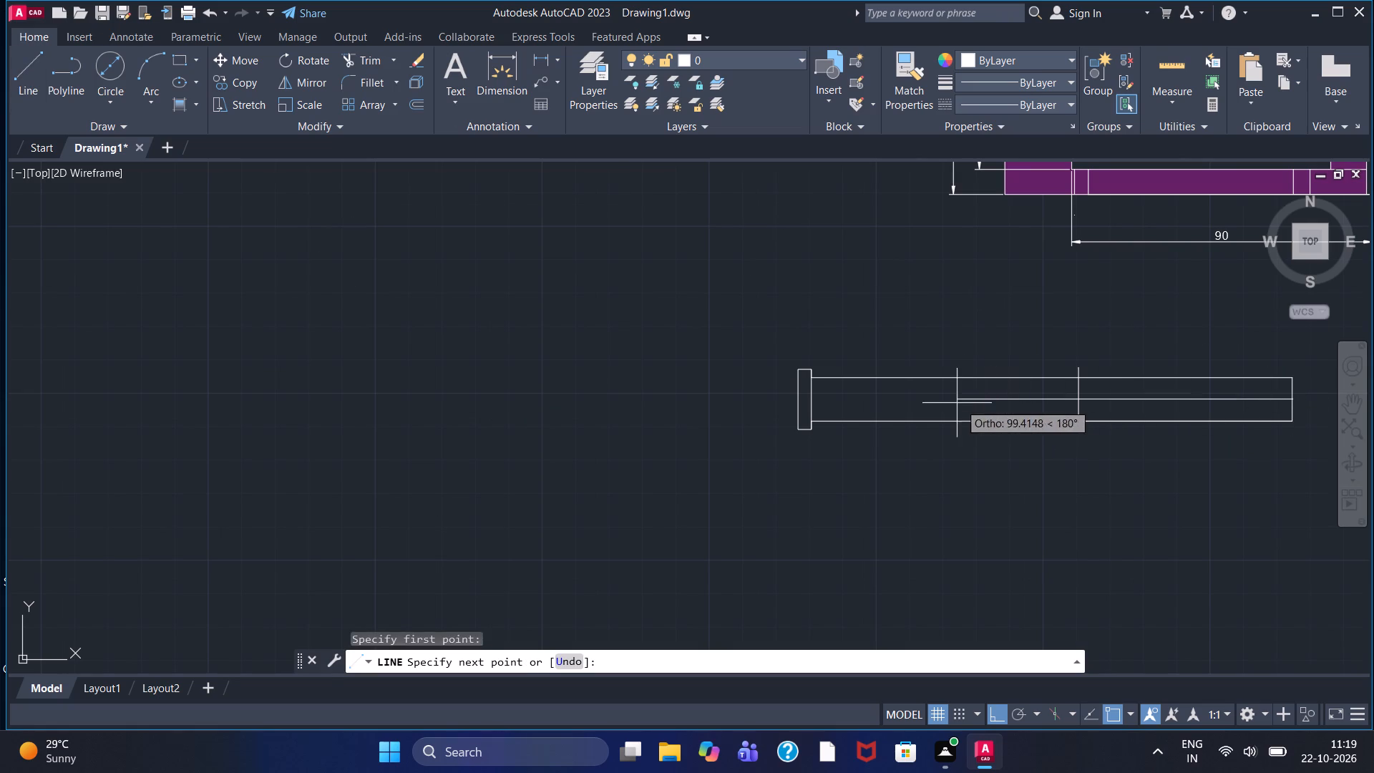
click(809, 404)
right_click(806, 318)
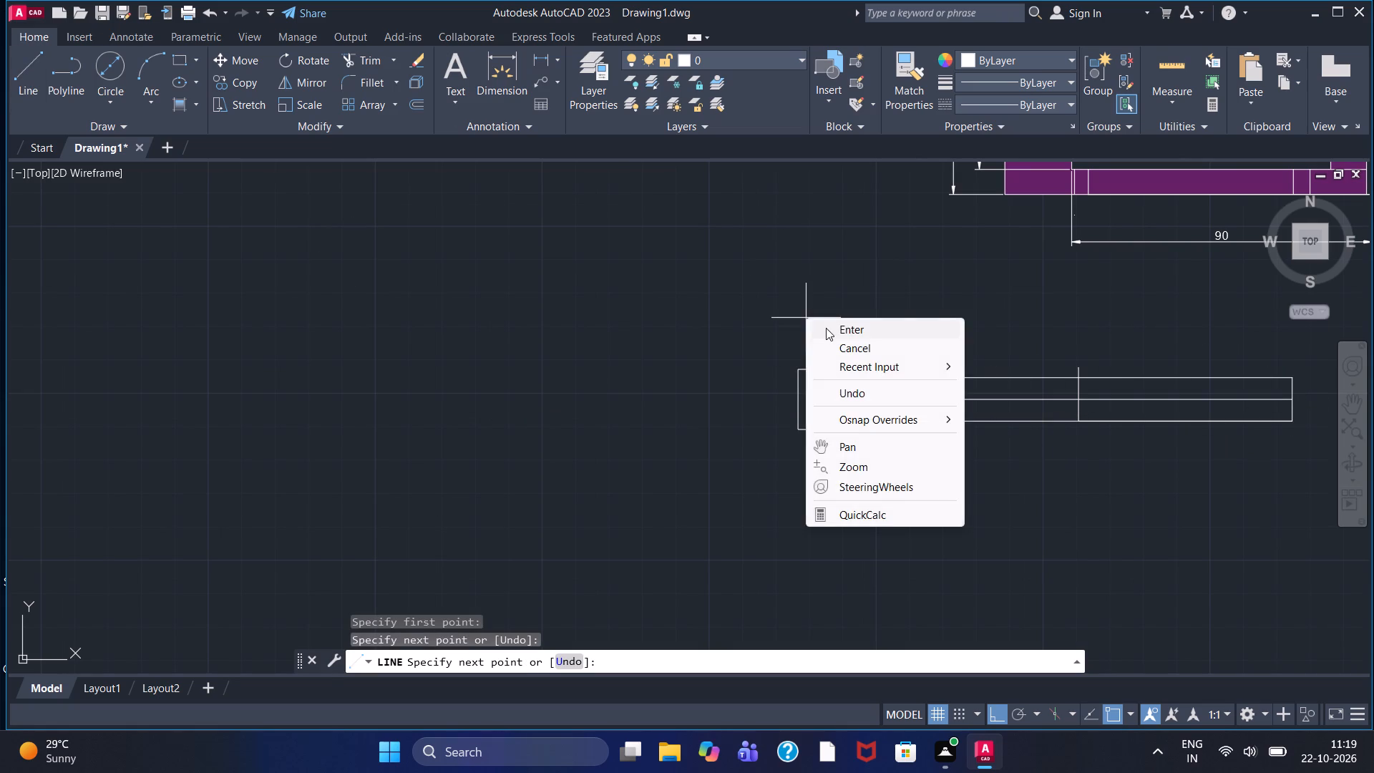
click(826, 328)
Draw a 2 by 24 collar outline from the centreline's crossing with the vertical line: 2 left, 12 up, 2 right, 24 down, 2 left, back to the centreline.
drag(29, 67, 29, 76)
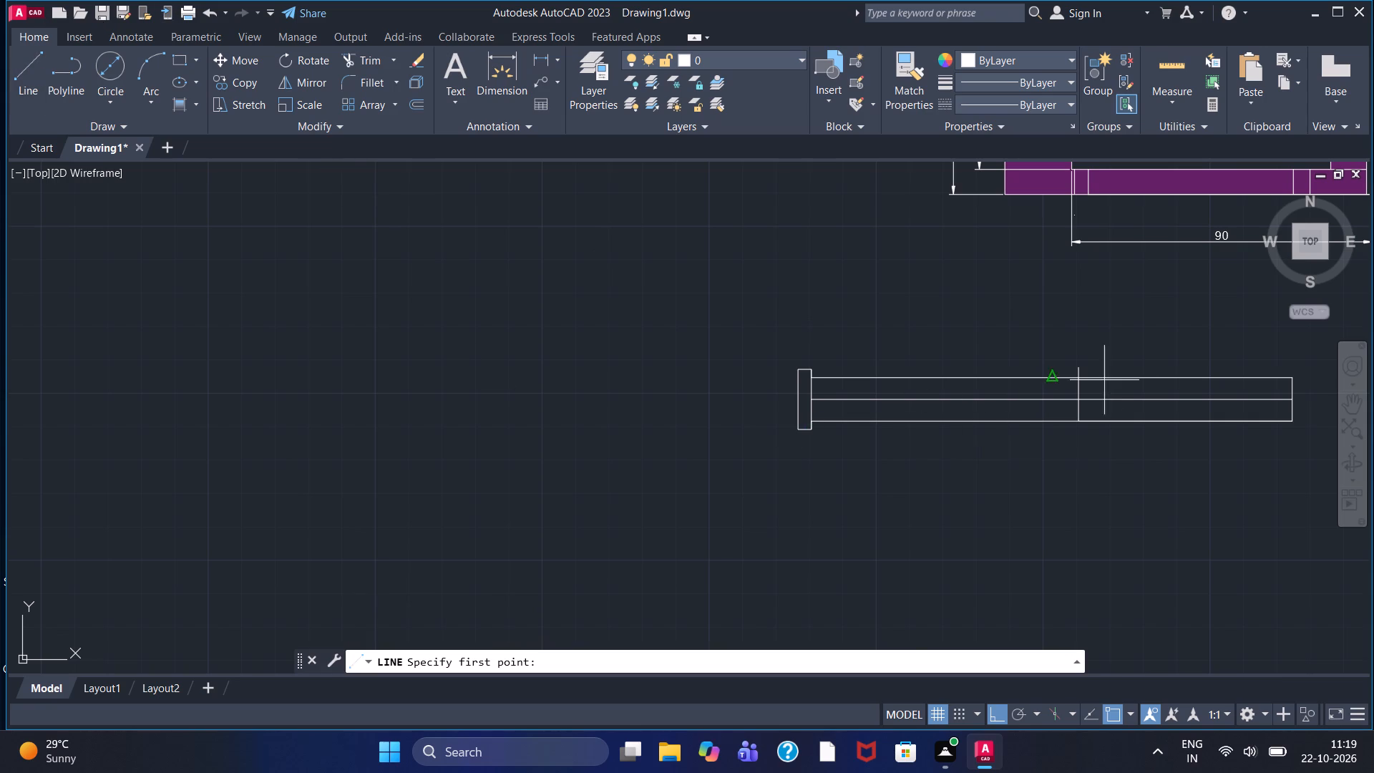
scroll(1121, 374, up, 2)
click(1005, 442)
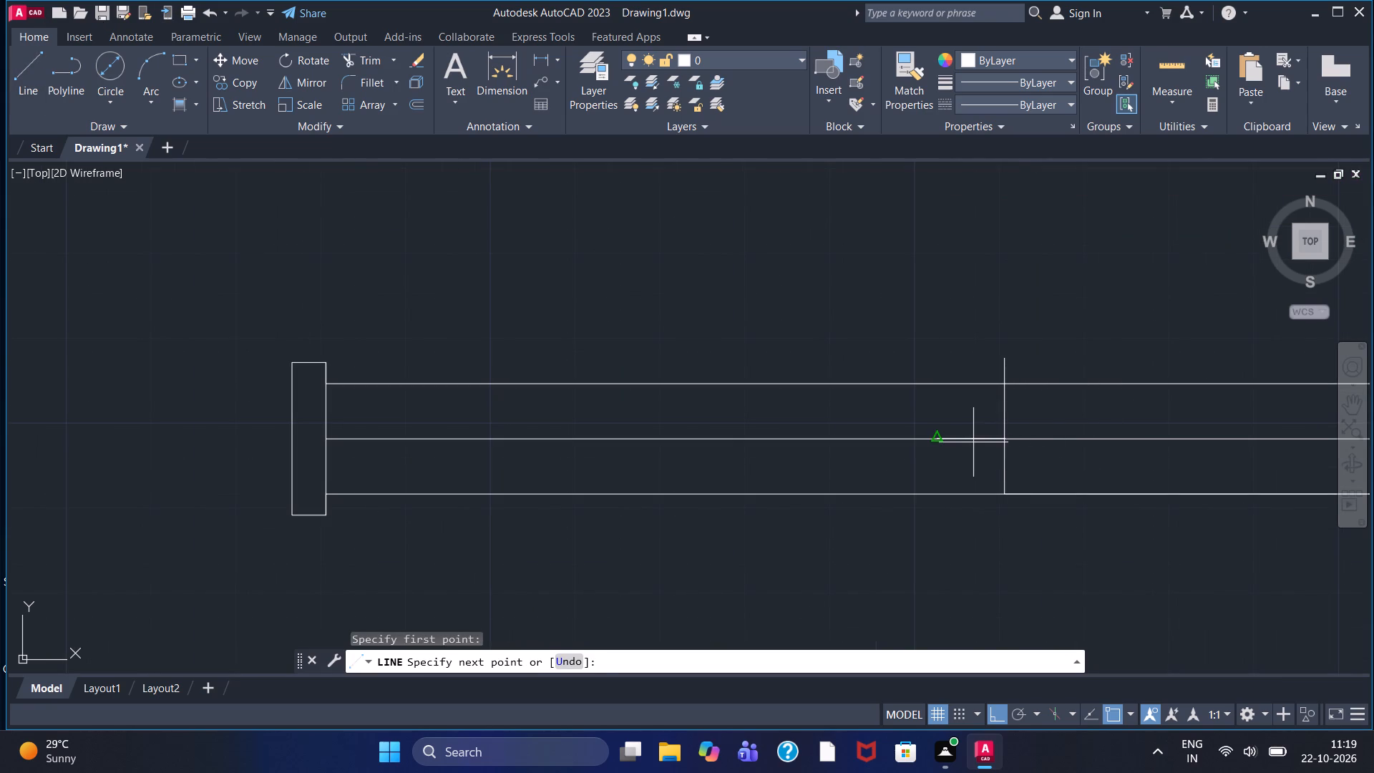
key(2)
key(Return)
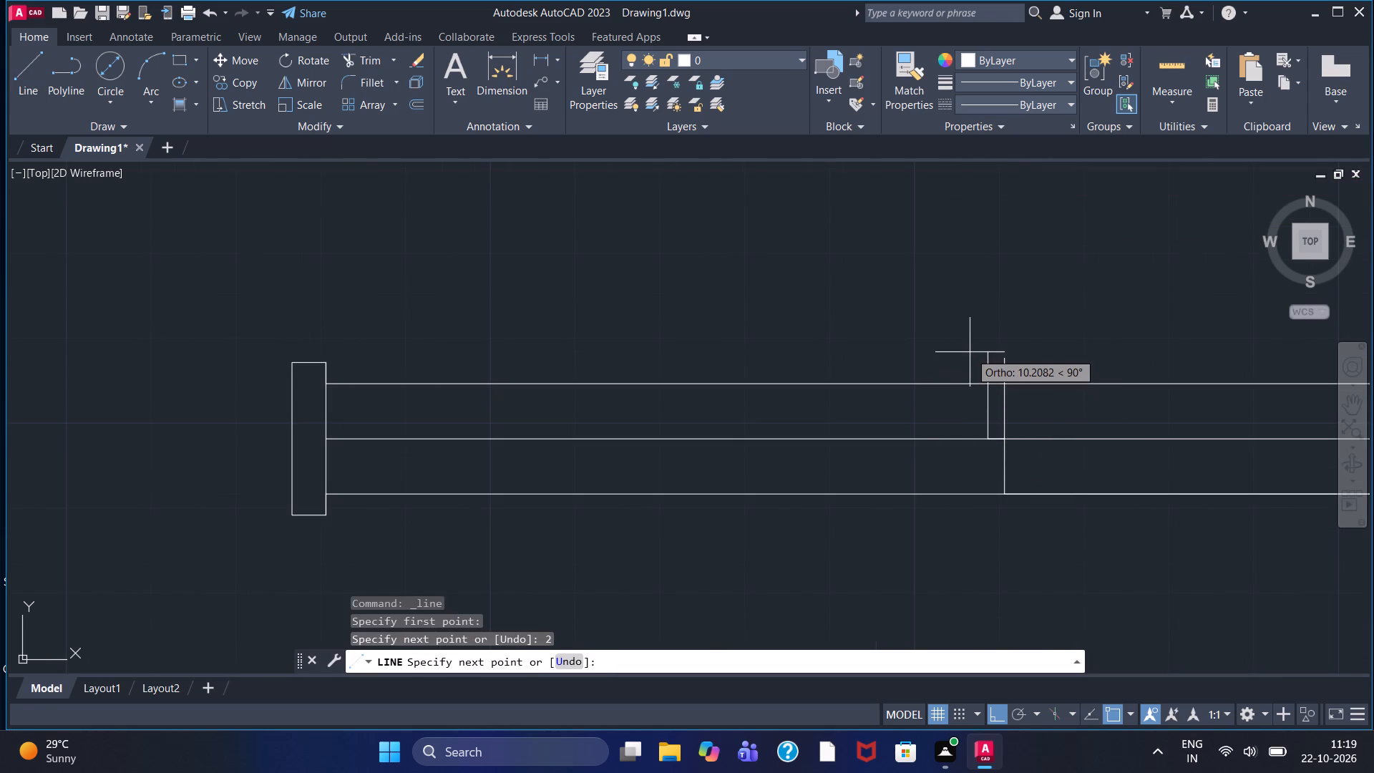
text(12)
key(Return)
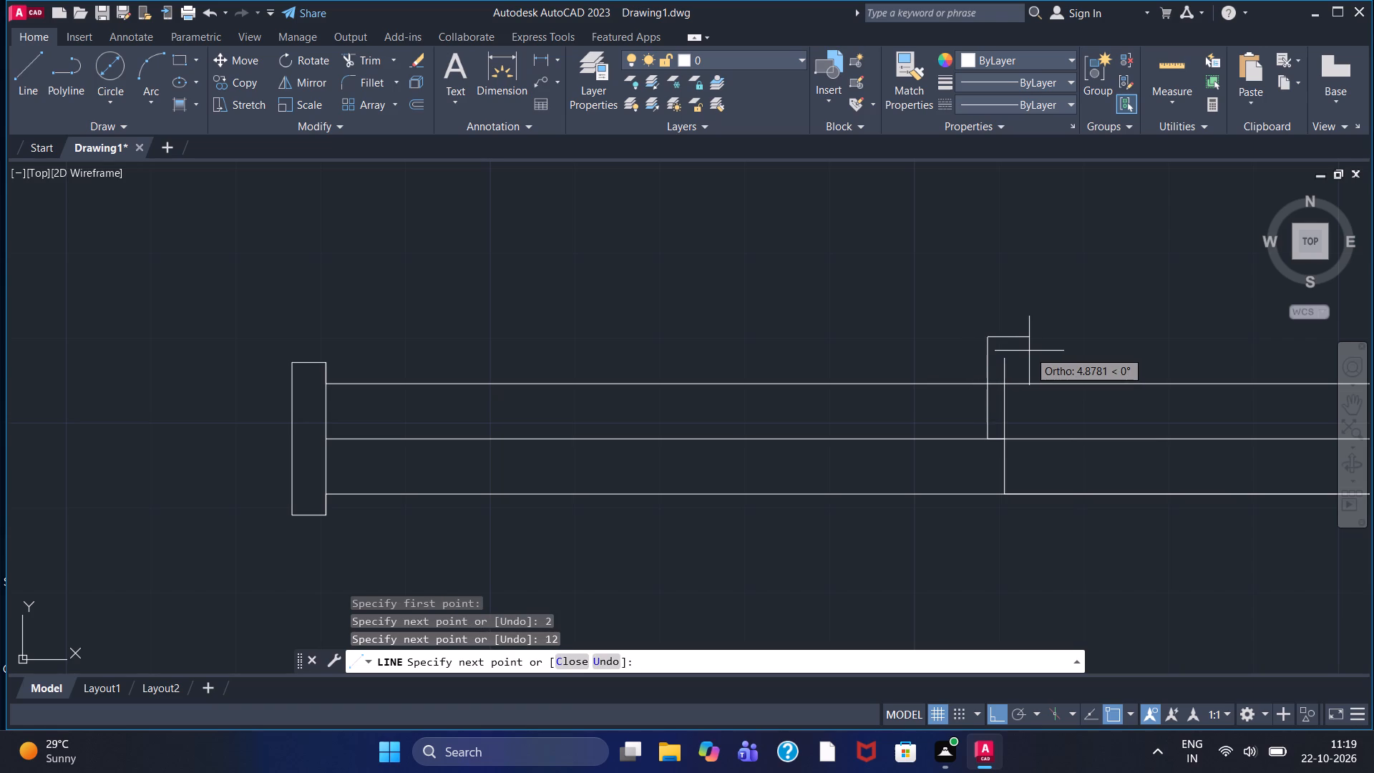
key(2)
key(Return)
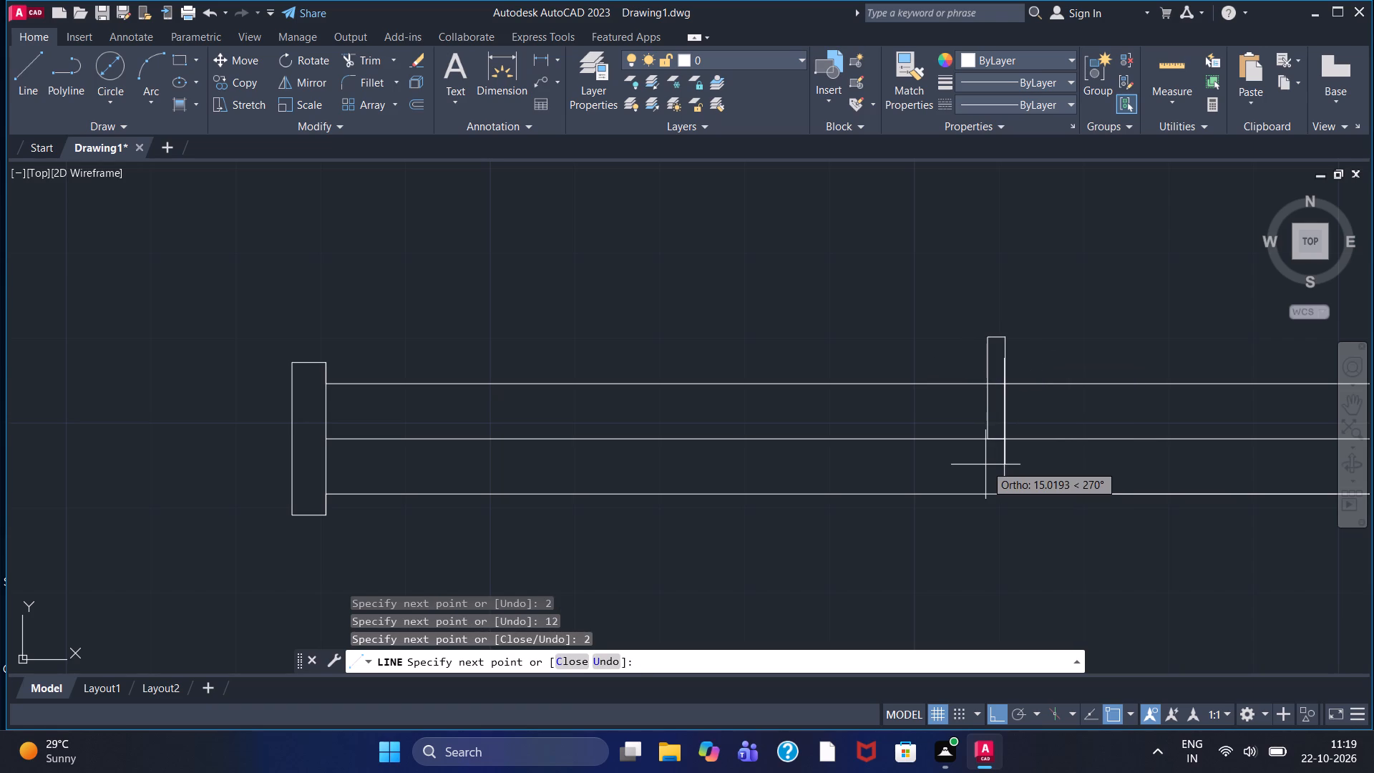
text(24)
key(Return)
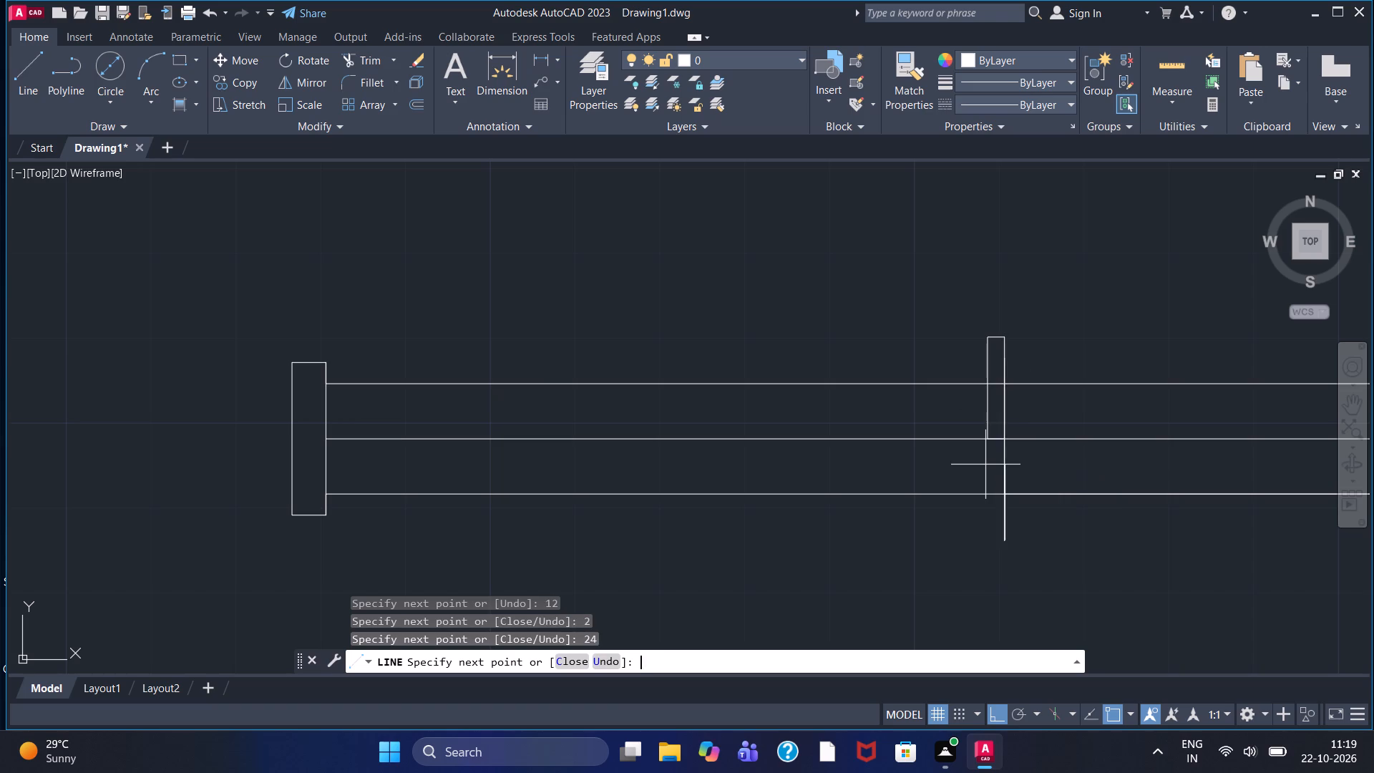
key(2)
key(Return)
click(984, 436)
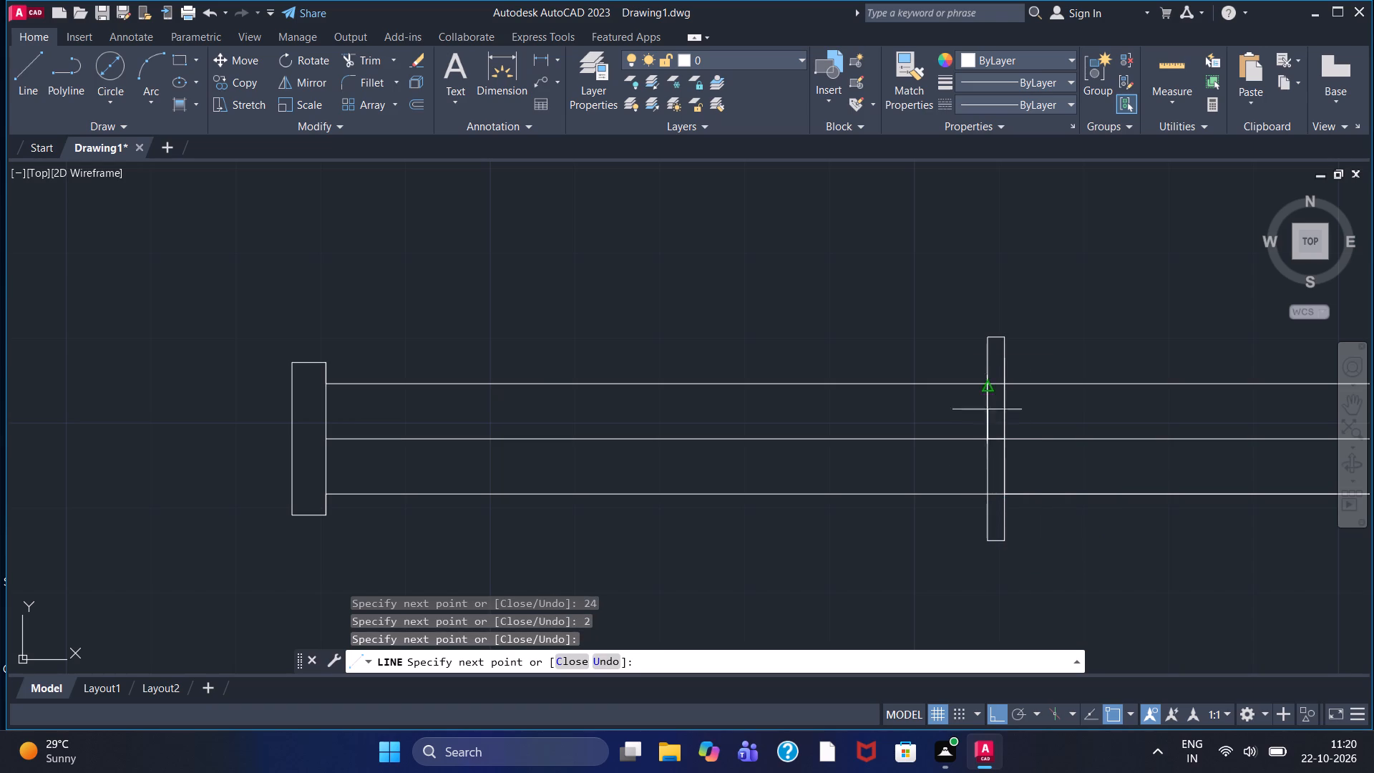
right_click(916, 323)
click(950, 332)
Delete the shank's centreline and the short horizontal line across the middle of the collar.
scroll(967, 352, down, 1)
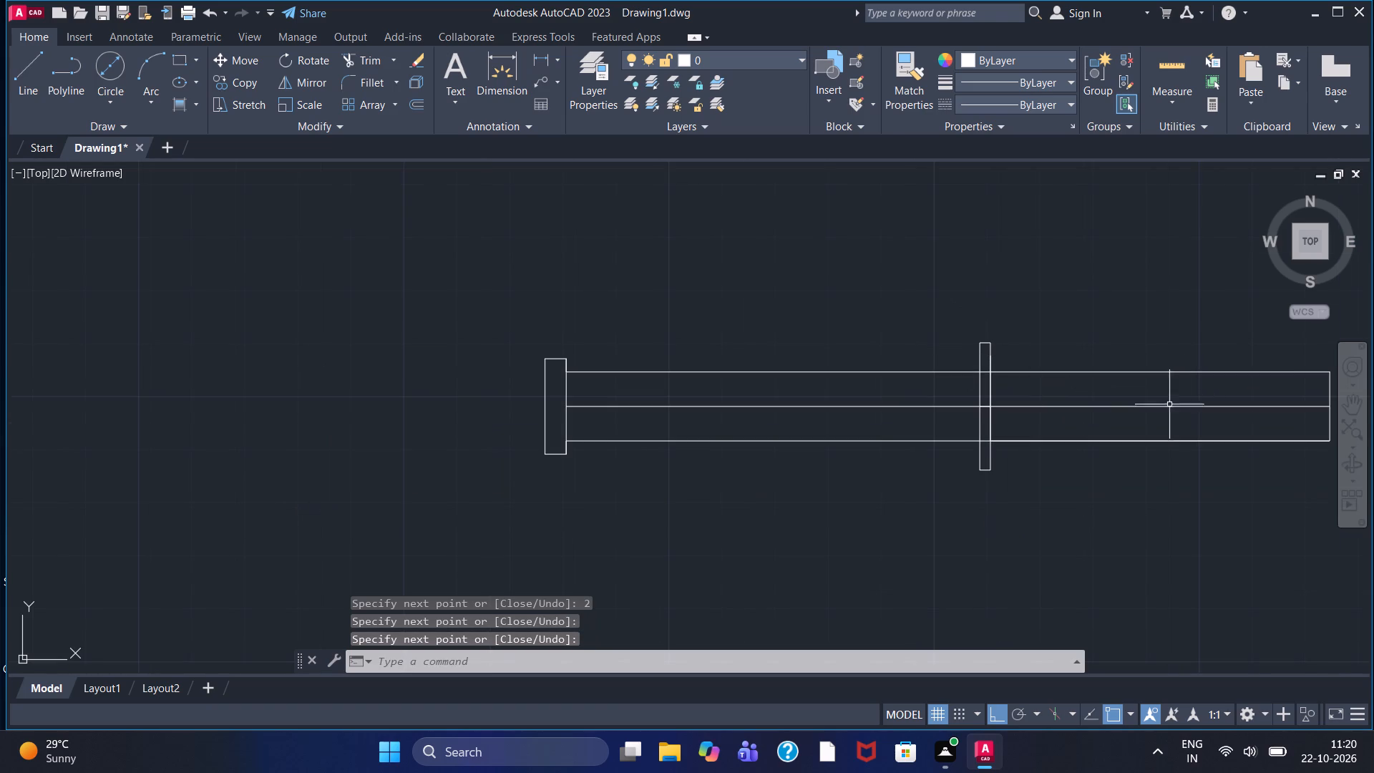
click(1171, 407)
key(Delete)
scroll(1153, 425, down, 1)
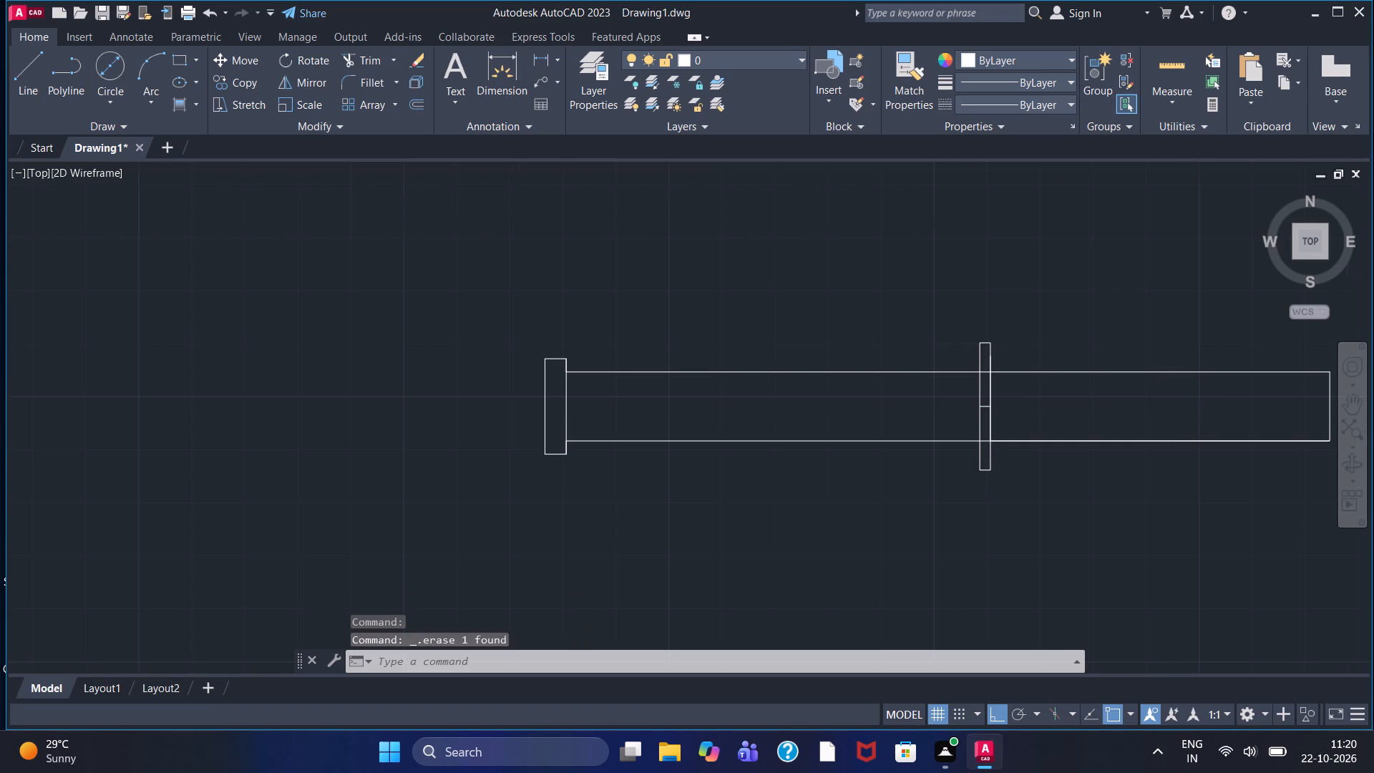
scroll(1066, 398, up, 5)
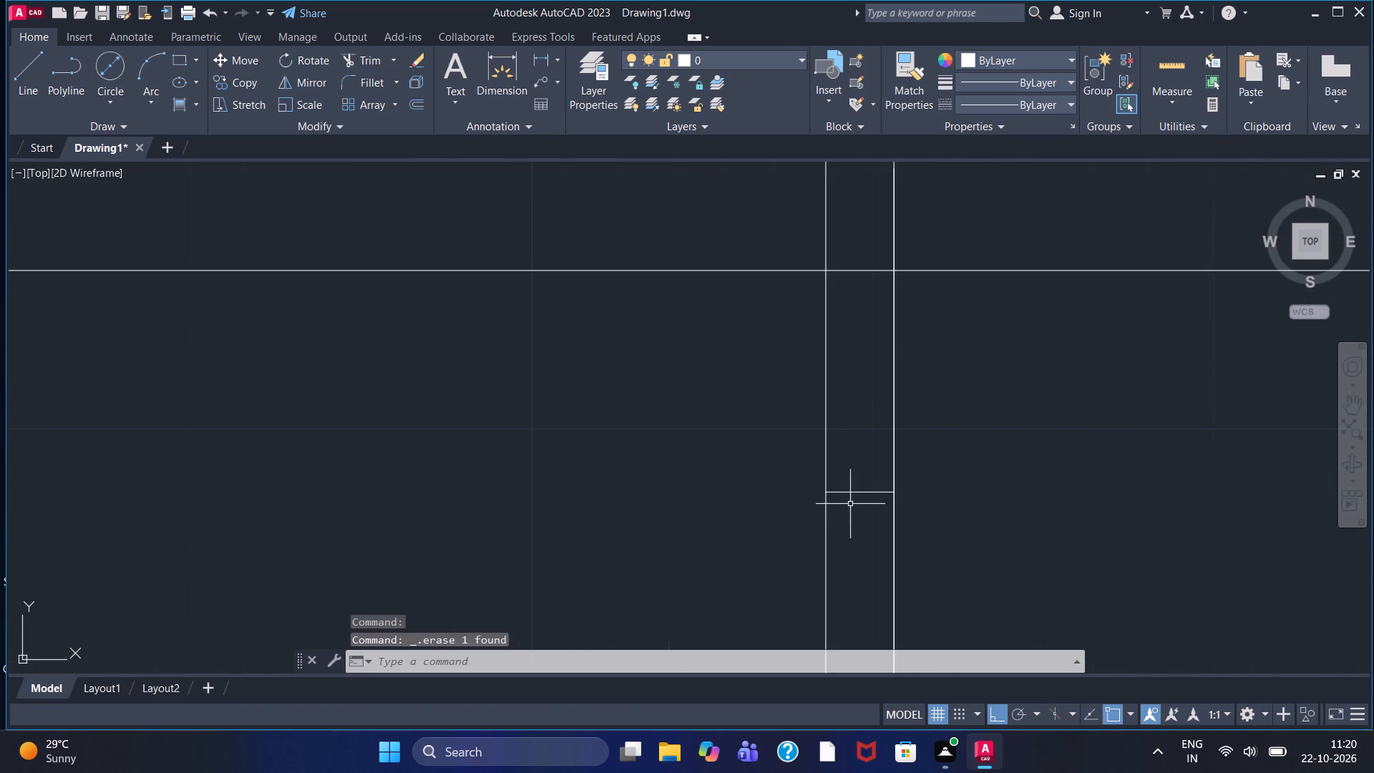
click(857, 492)
key(Delete)
Add horizontal linear dimensions below the pin for the head-to-collar length and the collar-to-far-end length.
scroll(862, 492, down, 4)
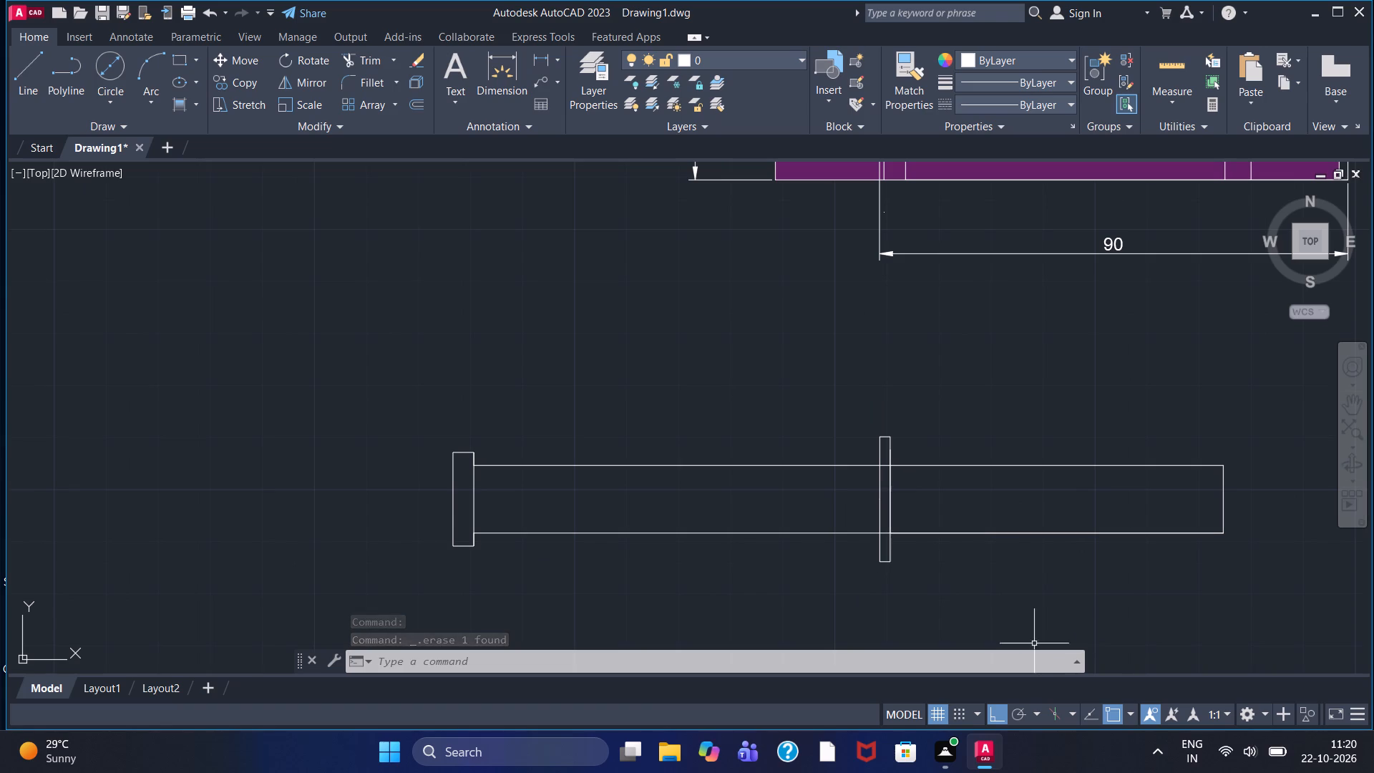
click(546, 57)
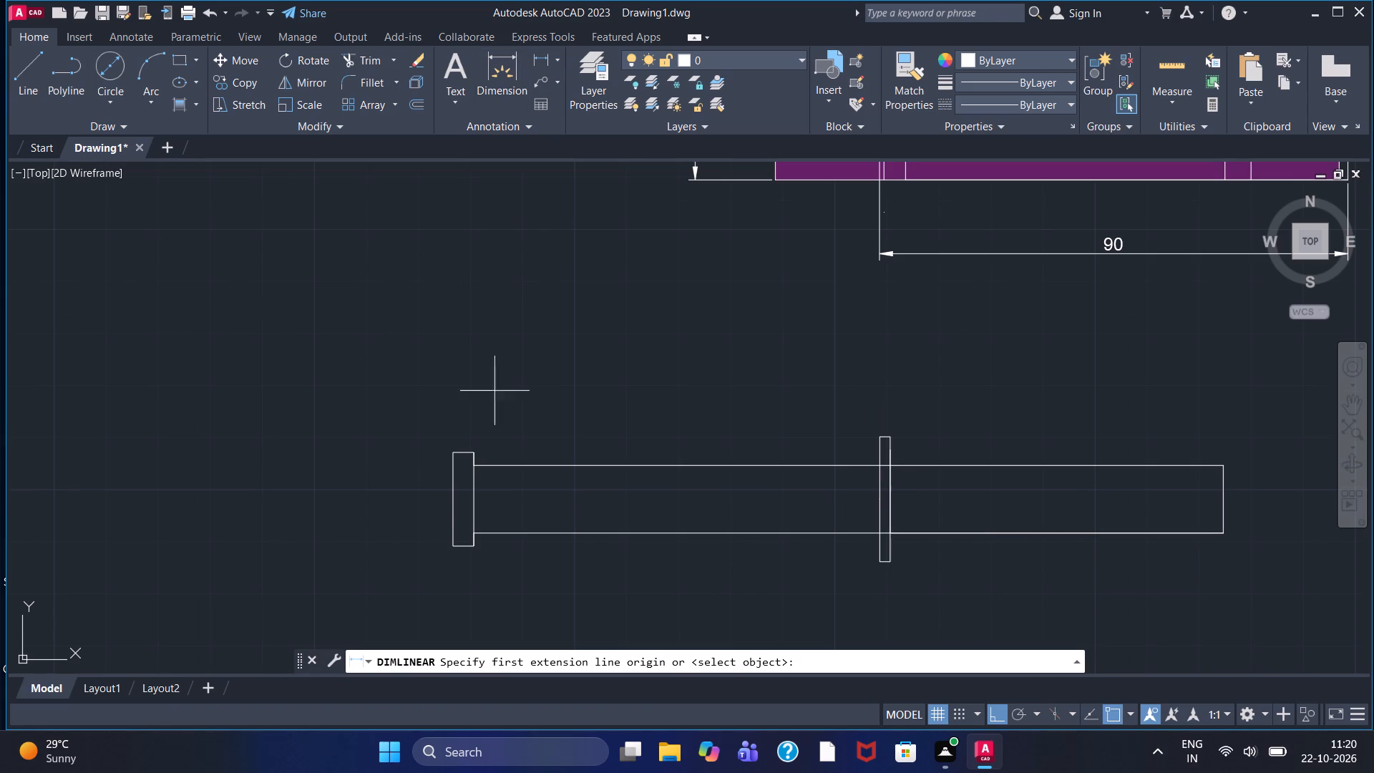
click(474, 541)
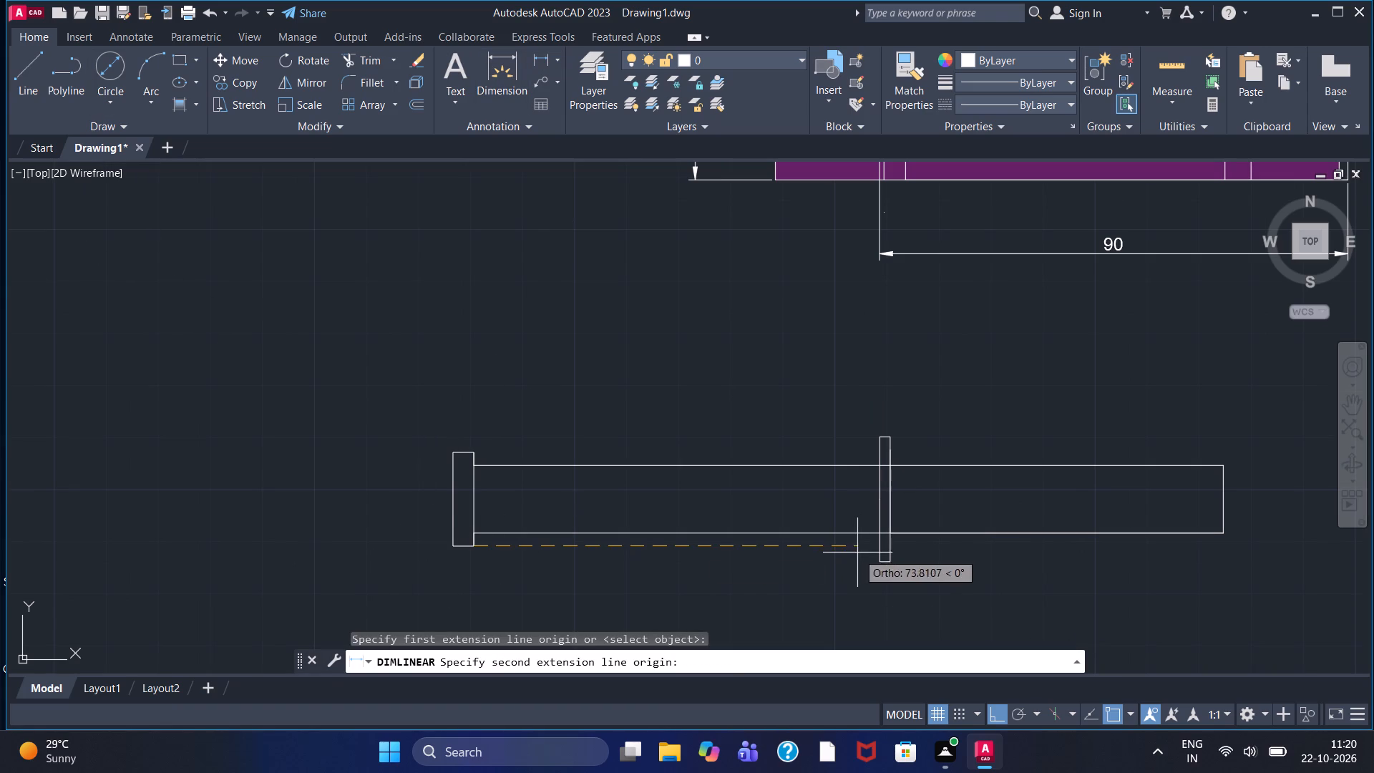
click(881, 563)
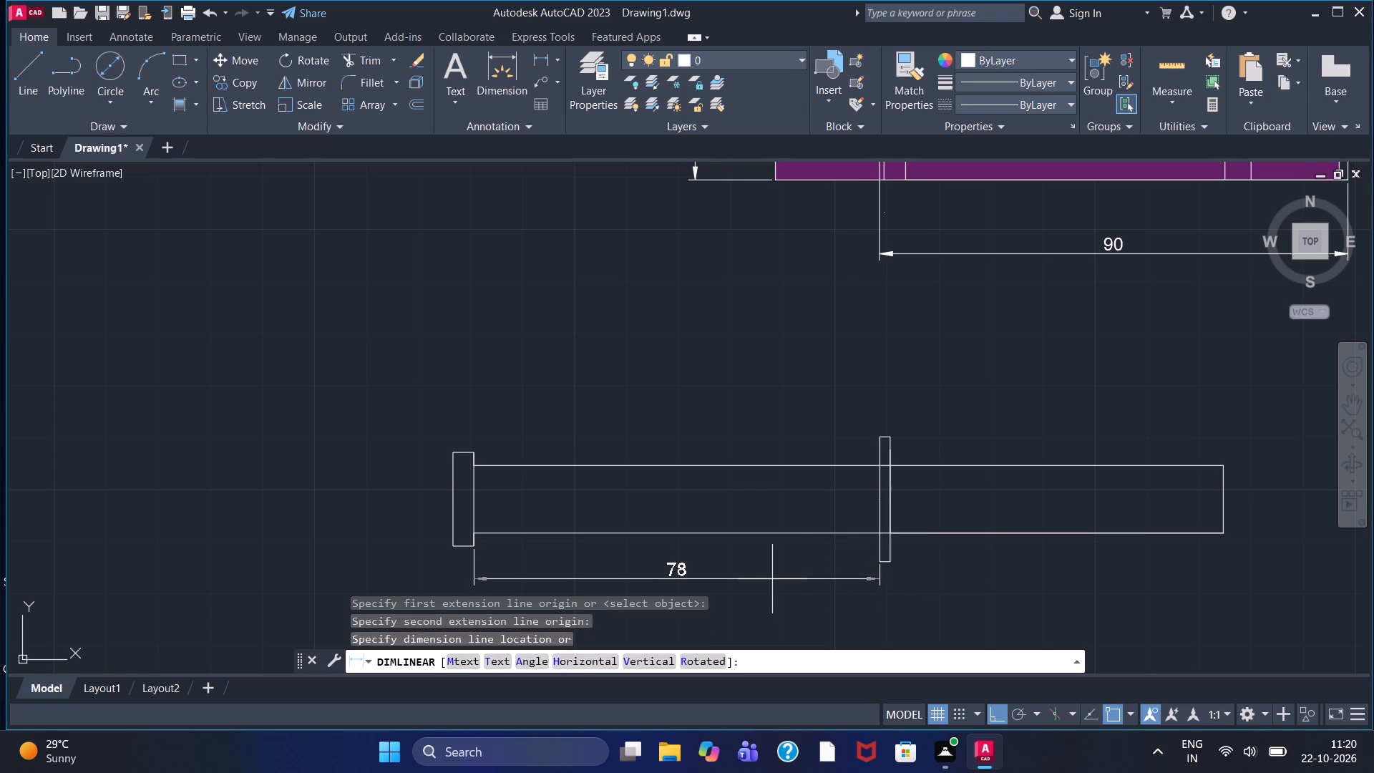
click(830, 573)
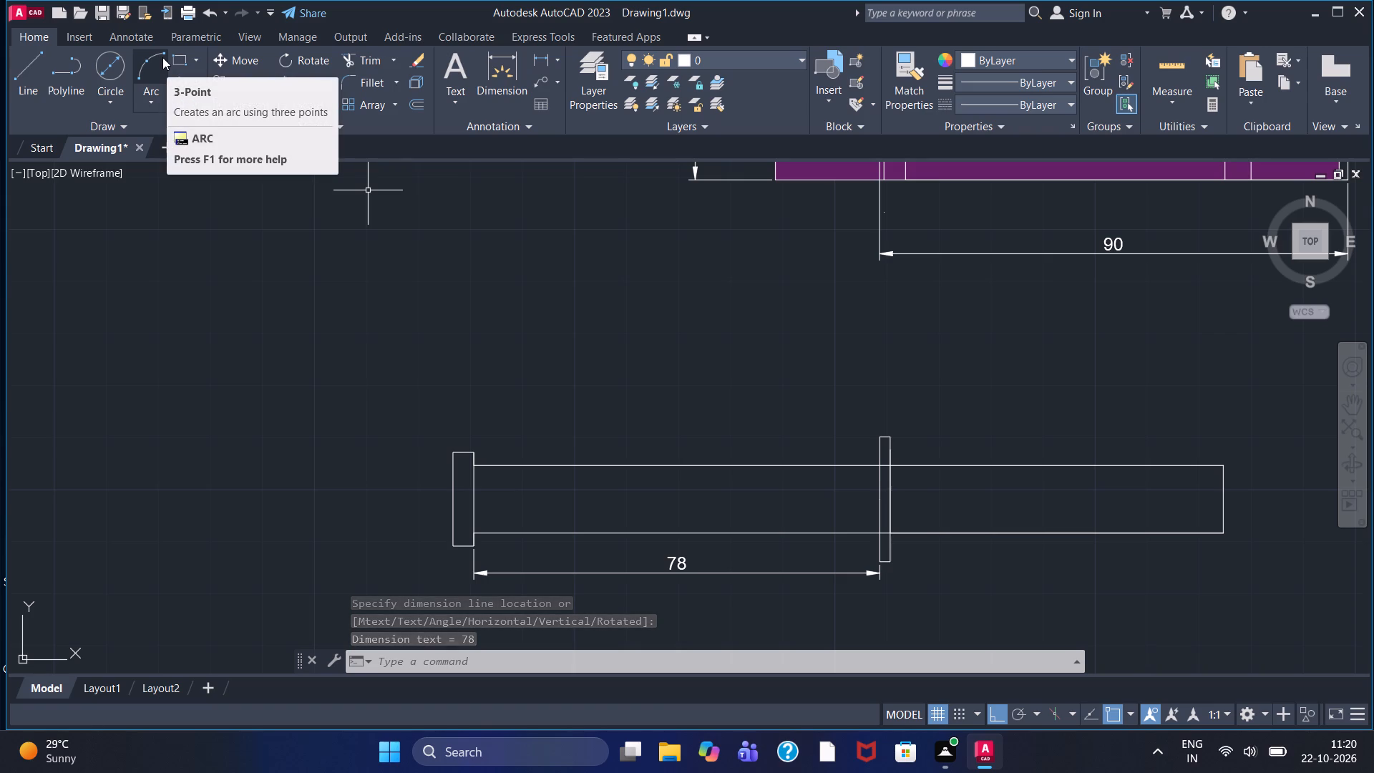
click(537, 58)
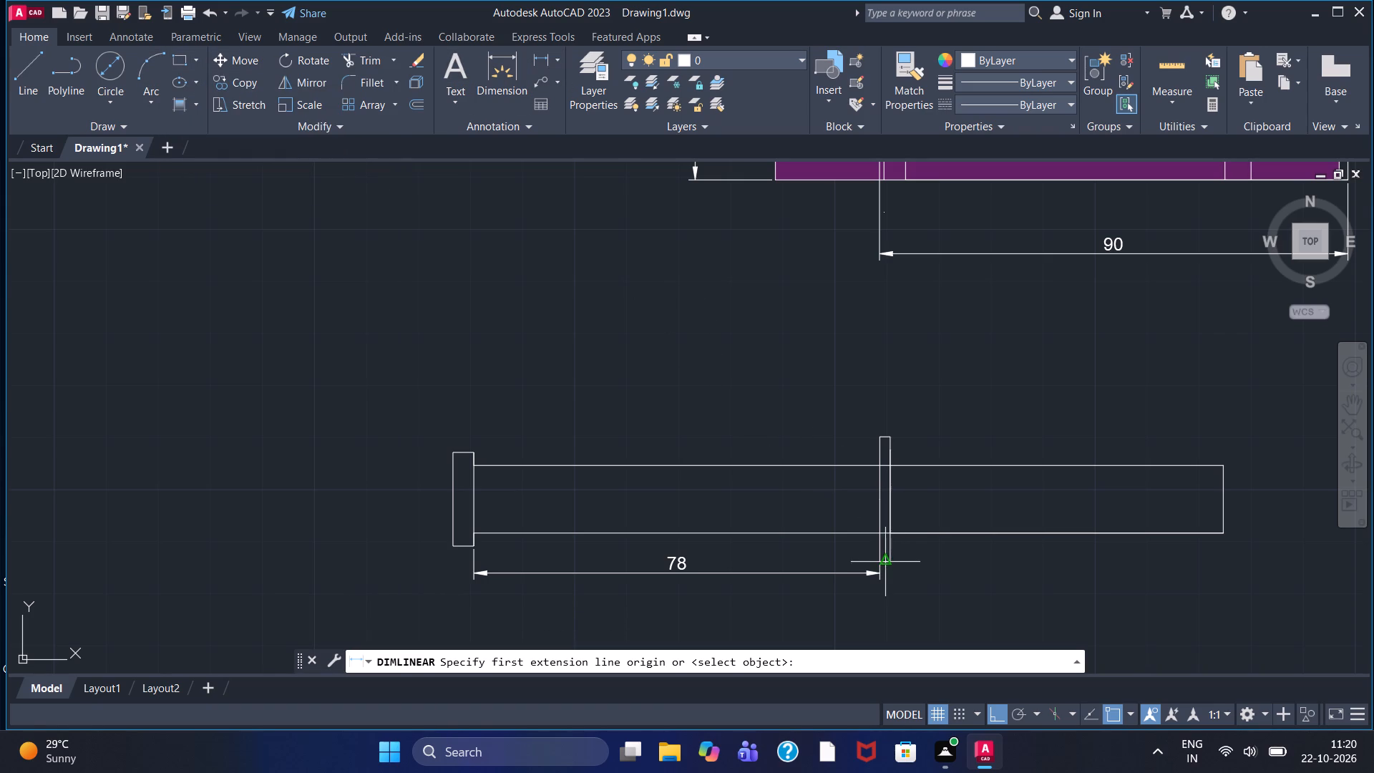
click(894, 560)
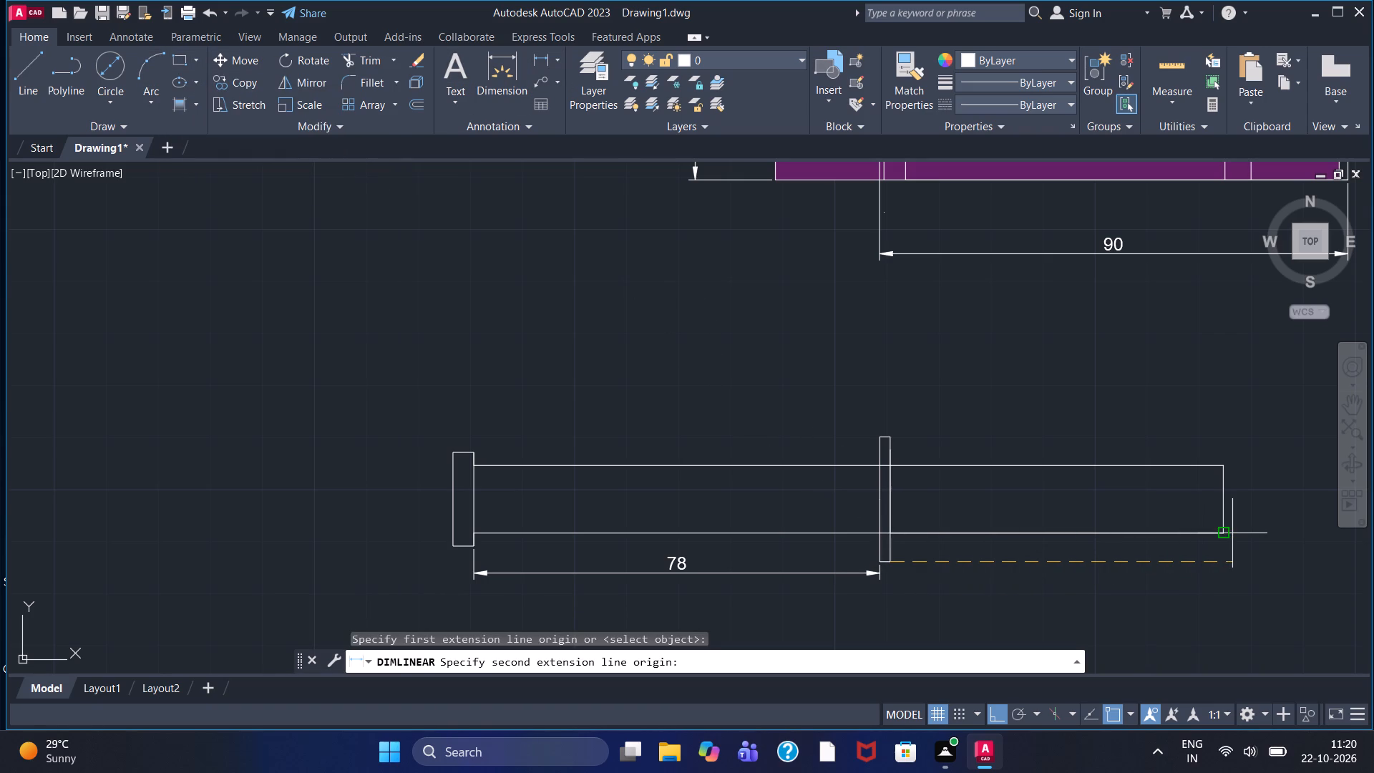
click(1224, 531)
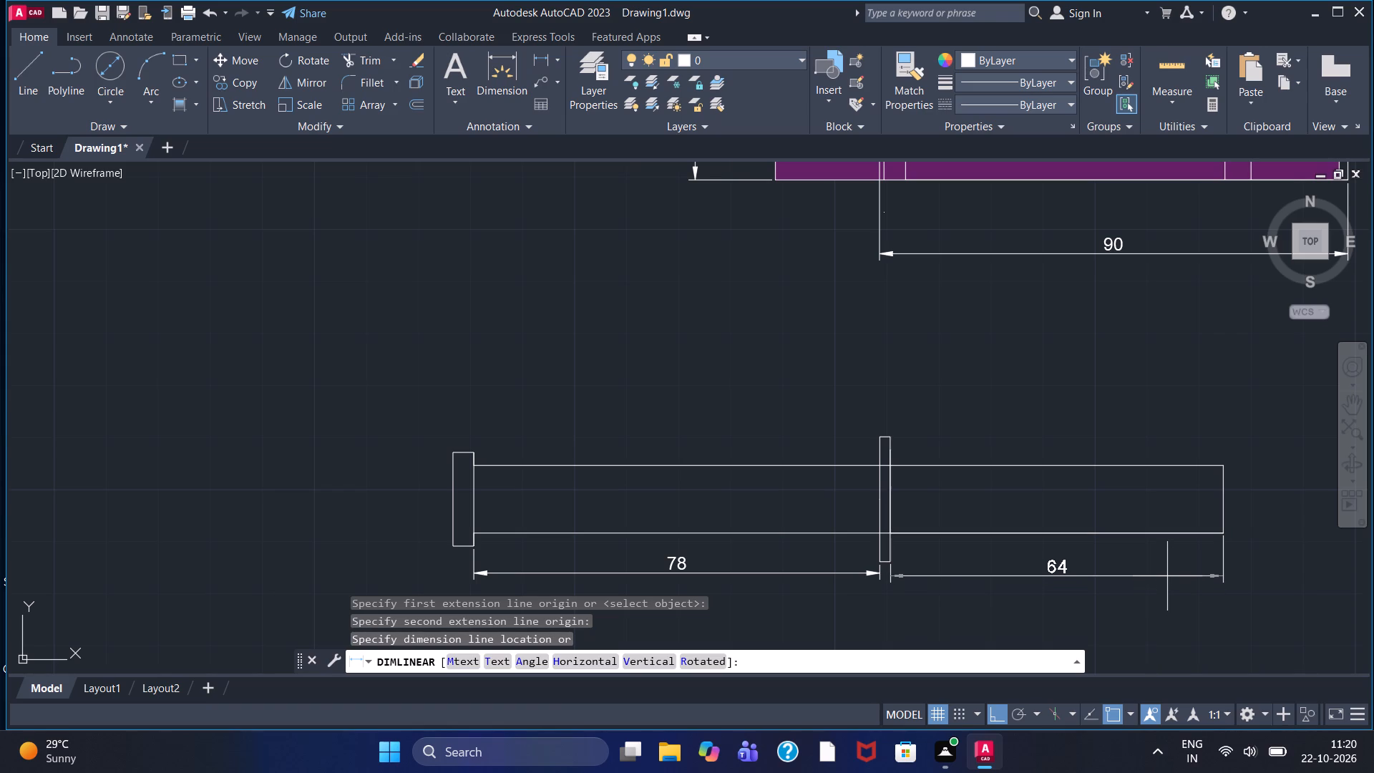
click(1169, 573)
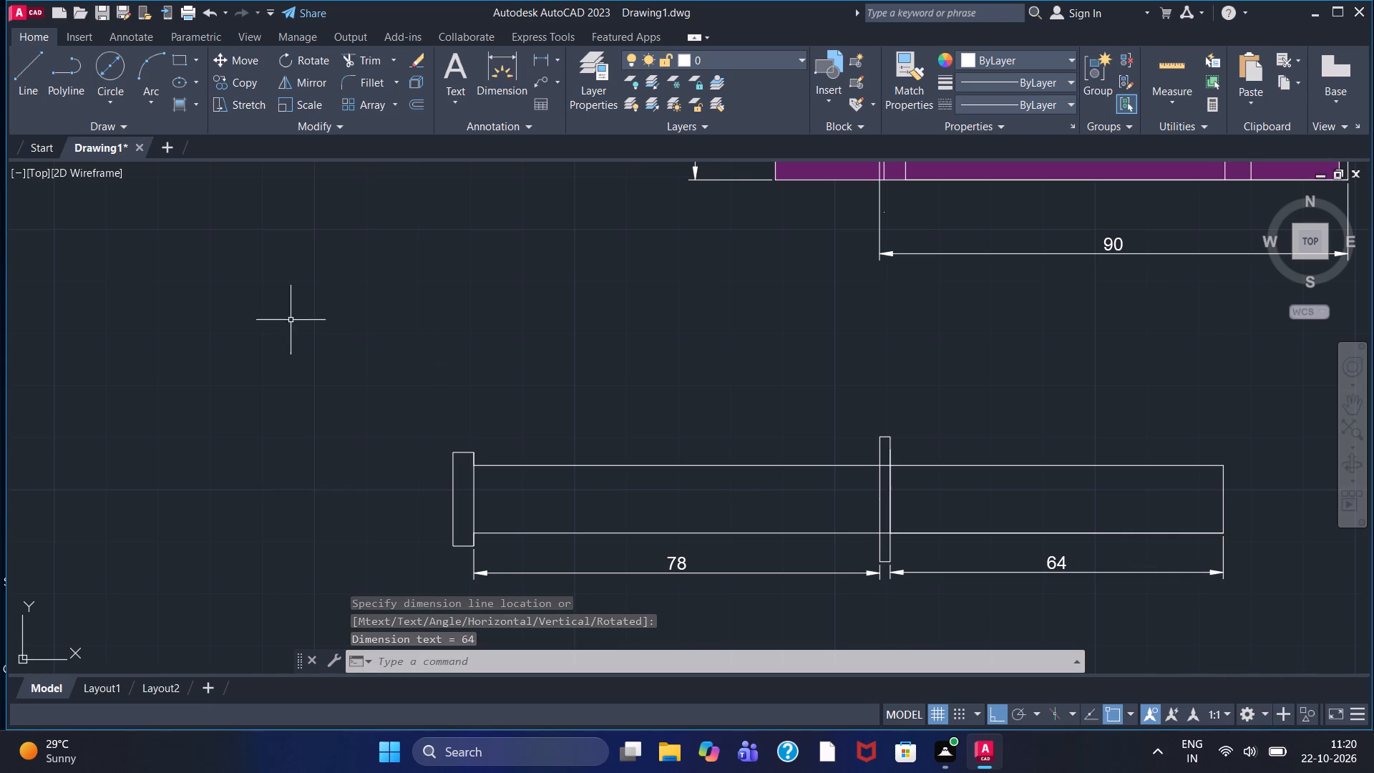
Add vertical linear dimensions for the pin head's height, beside the head, and the collar's height, beyond the shank's far end.
click(544, 59)
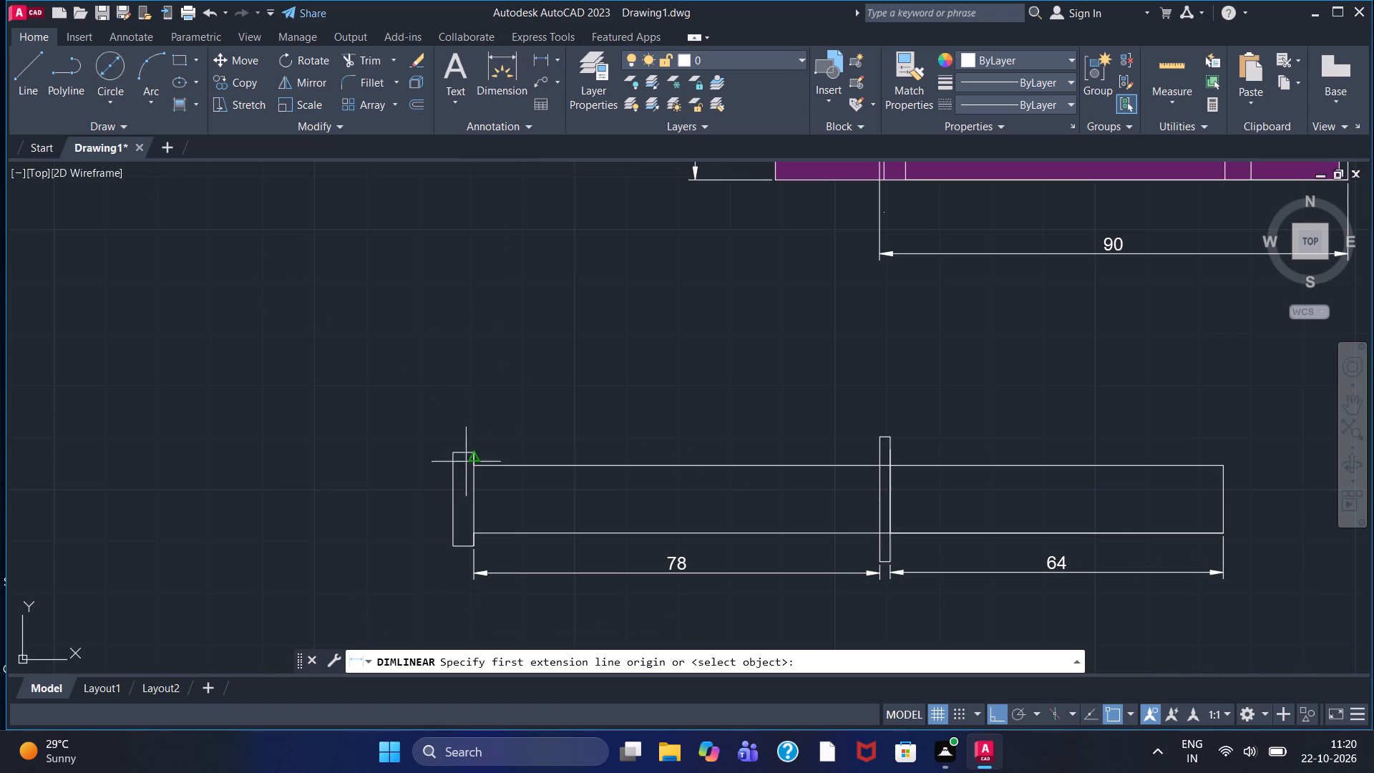
double_click(452, 454)
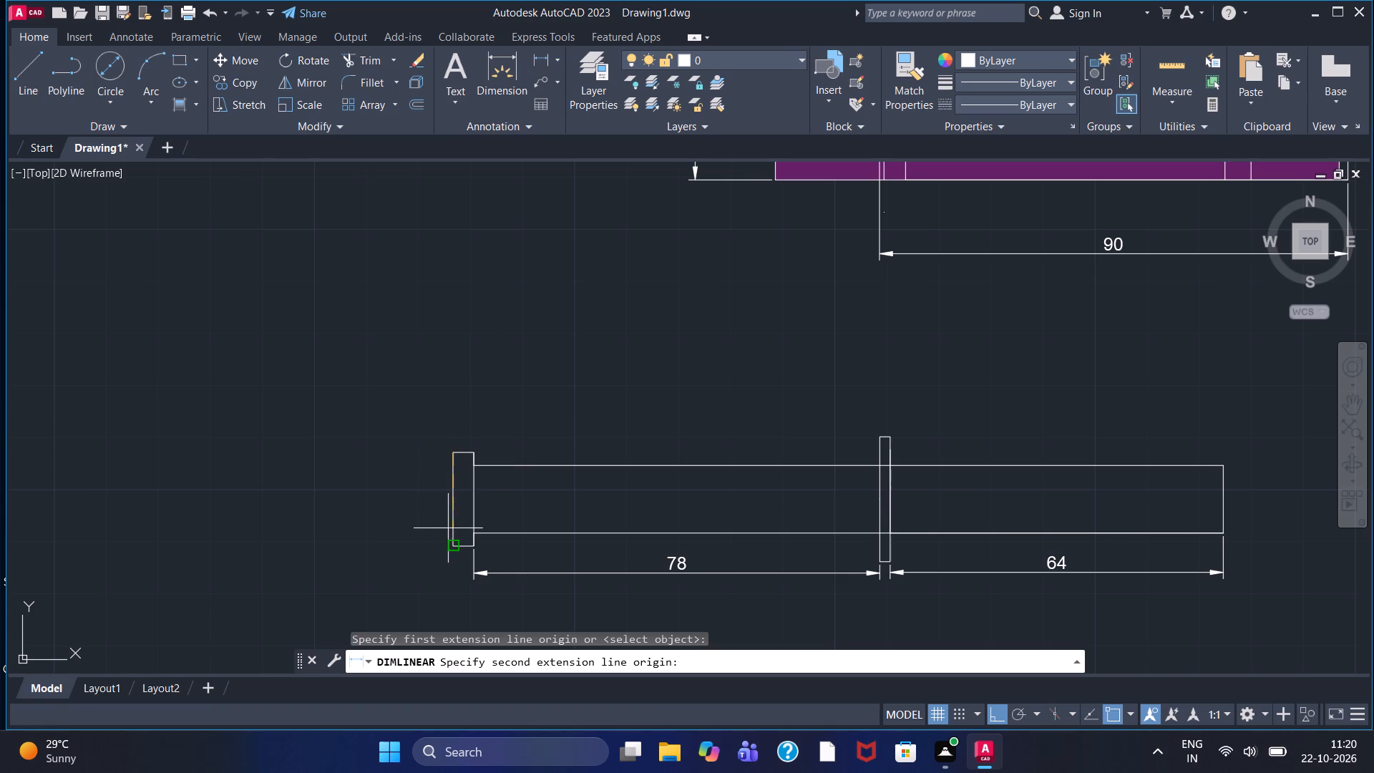
click(454, 548)
click(407, 530)
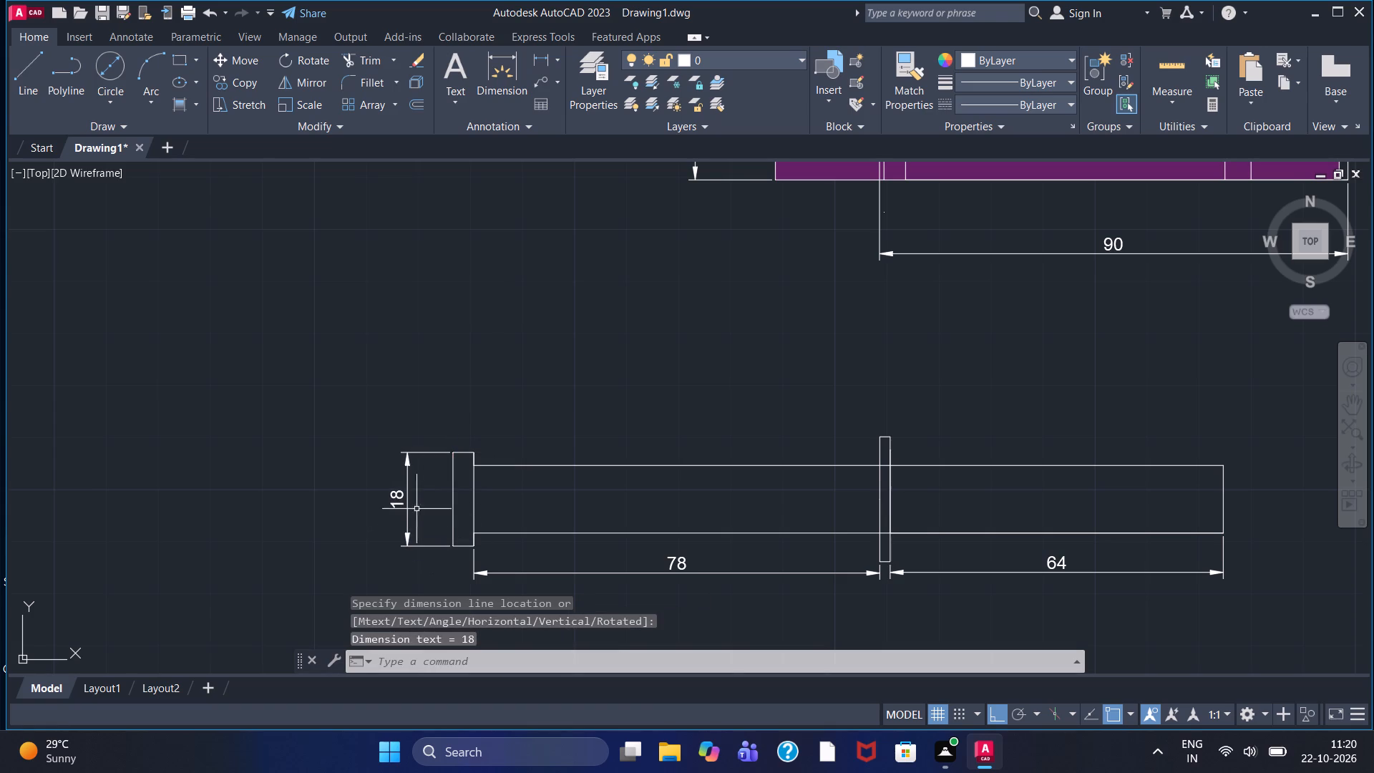
click(535, 54)
click(892, 439)
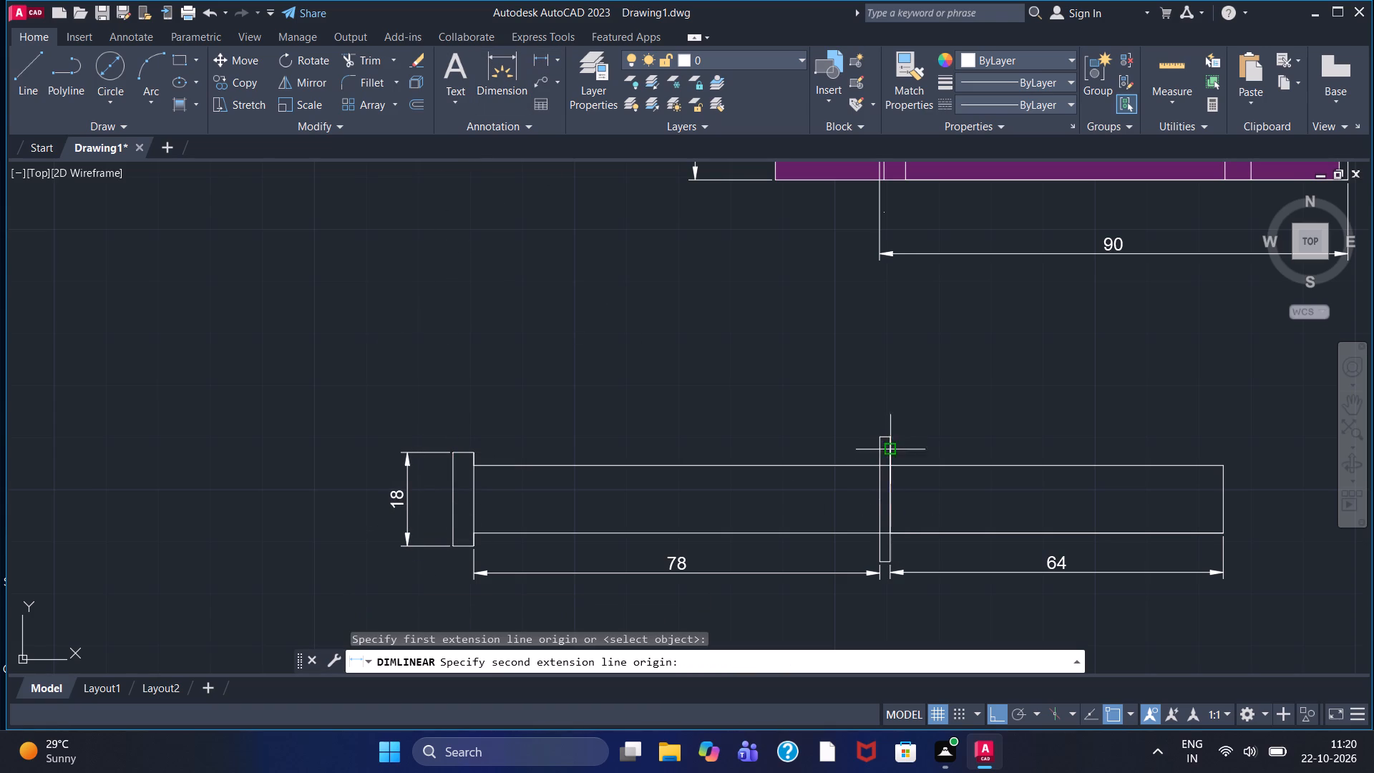
click(890, 558)
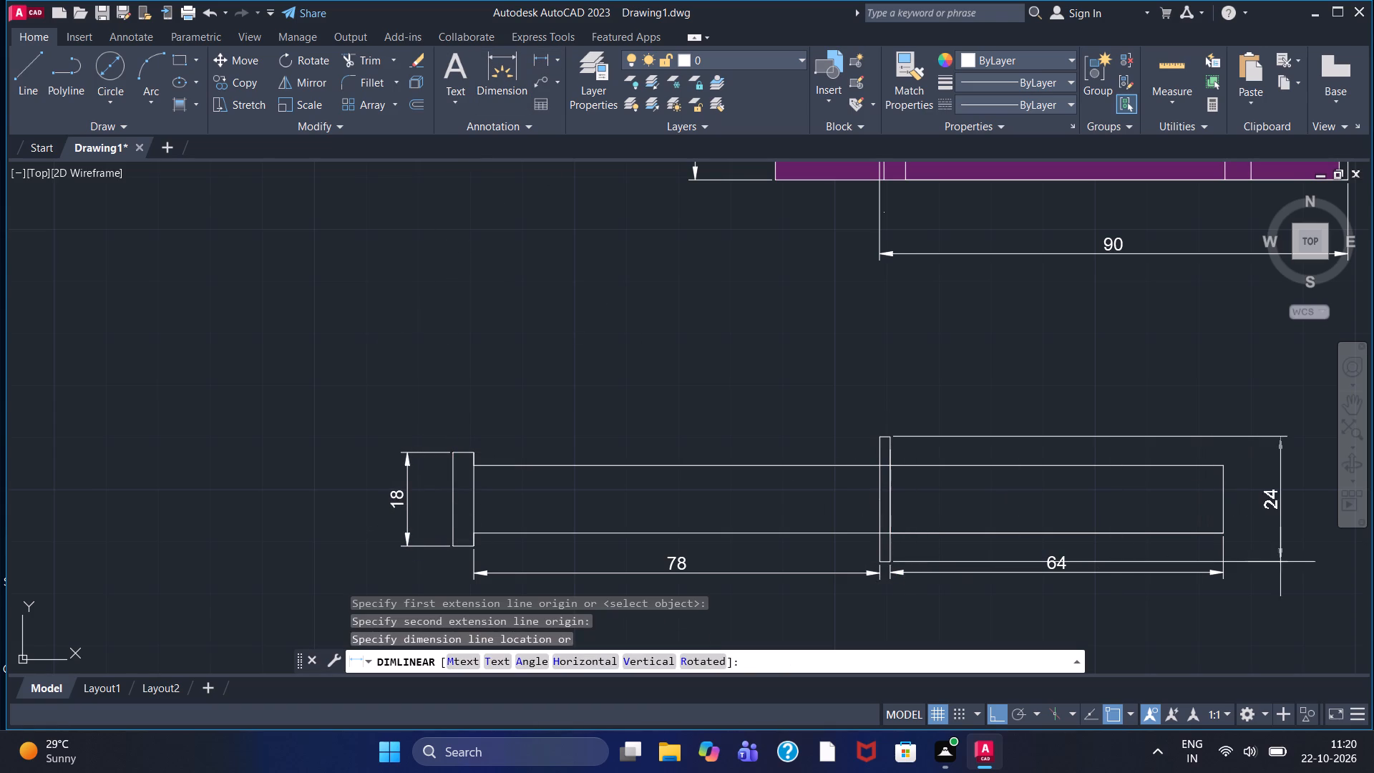
double_click(1326, 560)
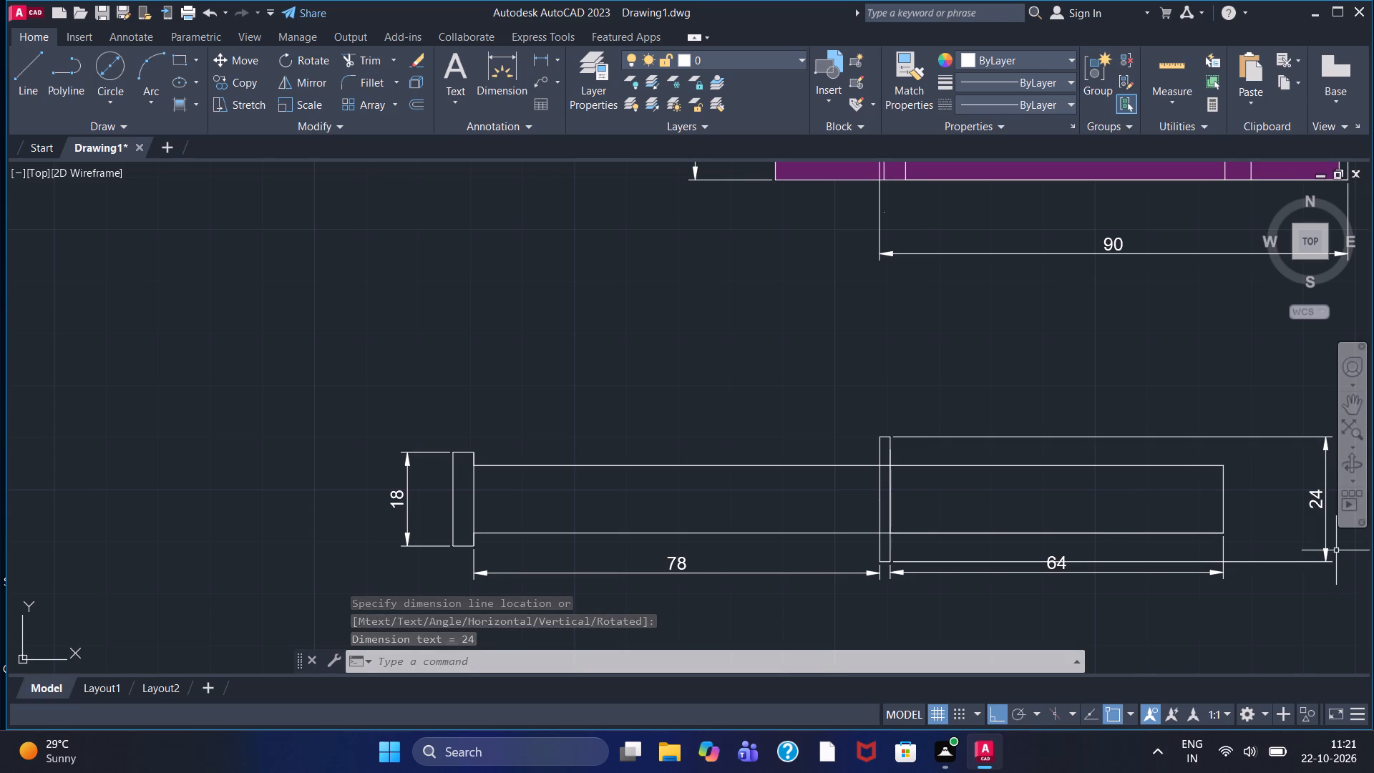
Add a vertical linear dimension for the shank's thickness at its far end, between the shank and the collar-height dimension.
click(542, 62)
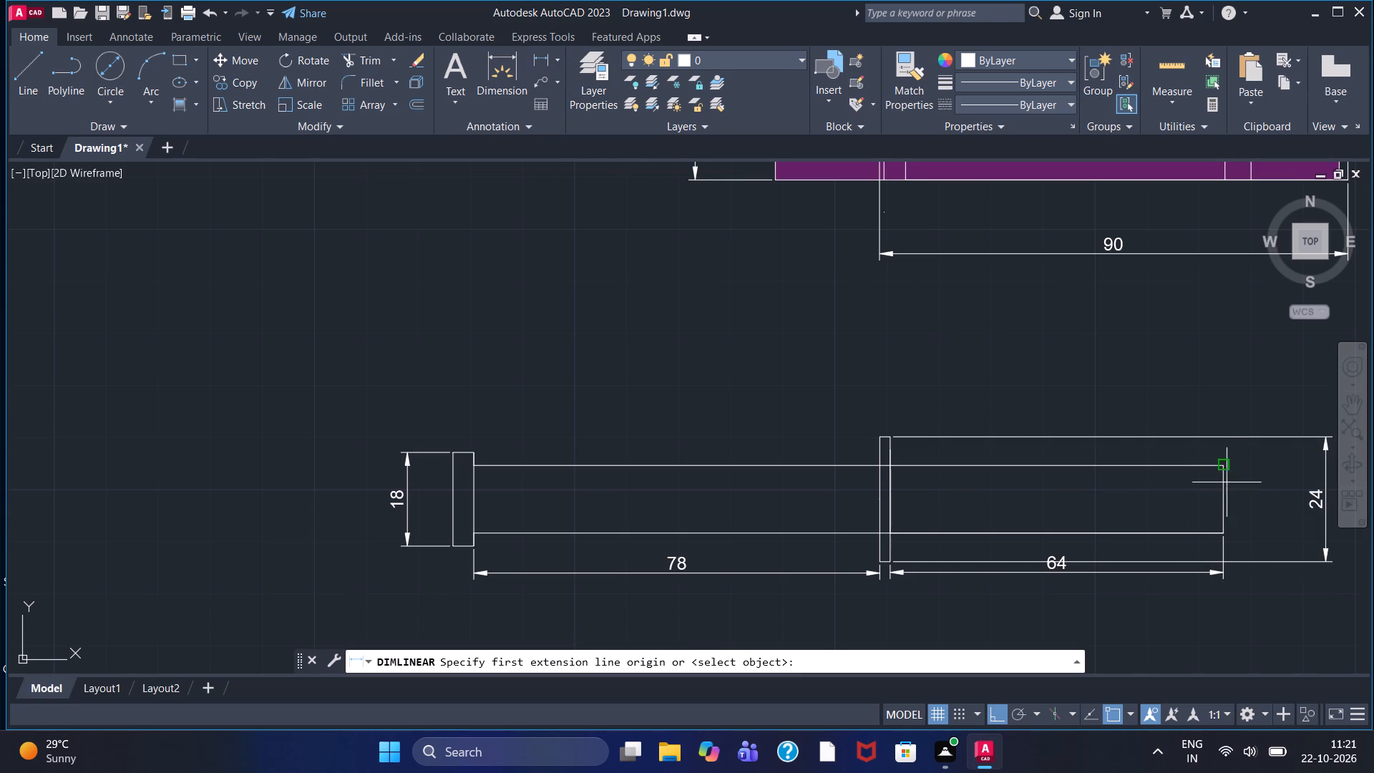
click(1222, 467)
click(1225, 540)
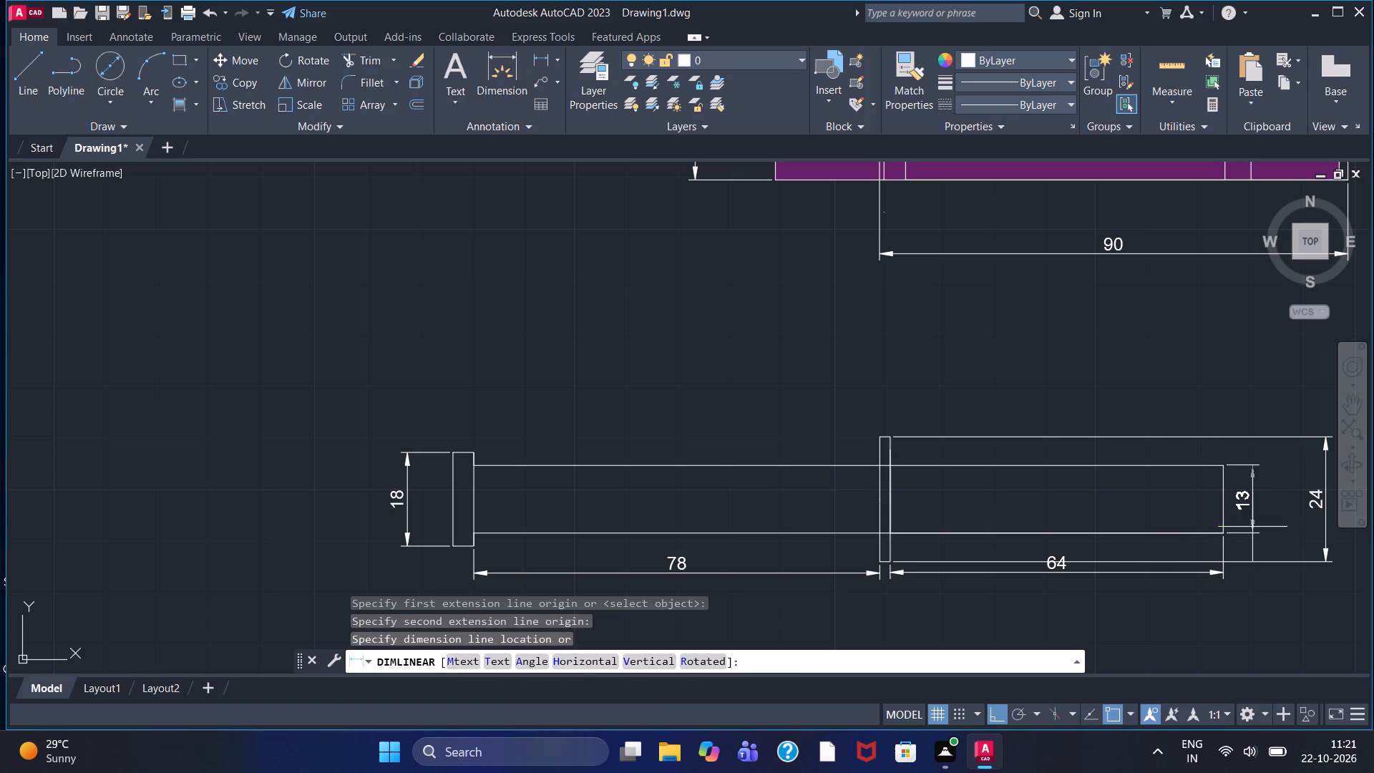
click(1275, 520)
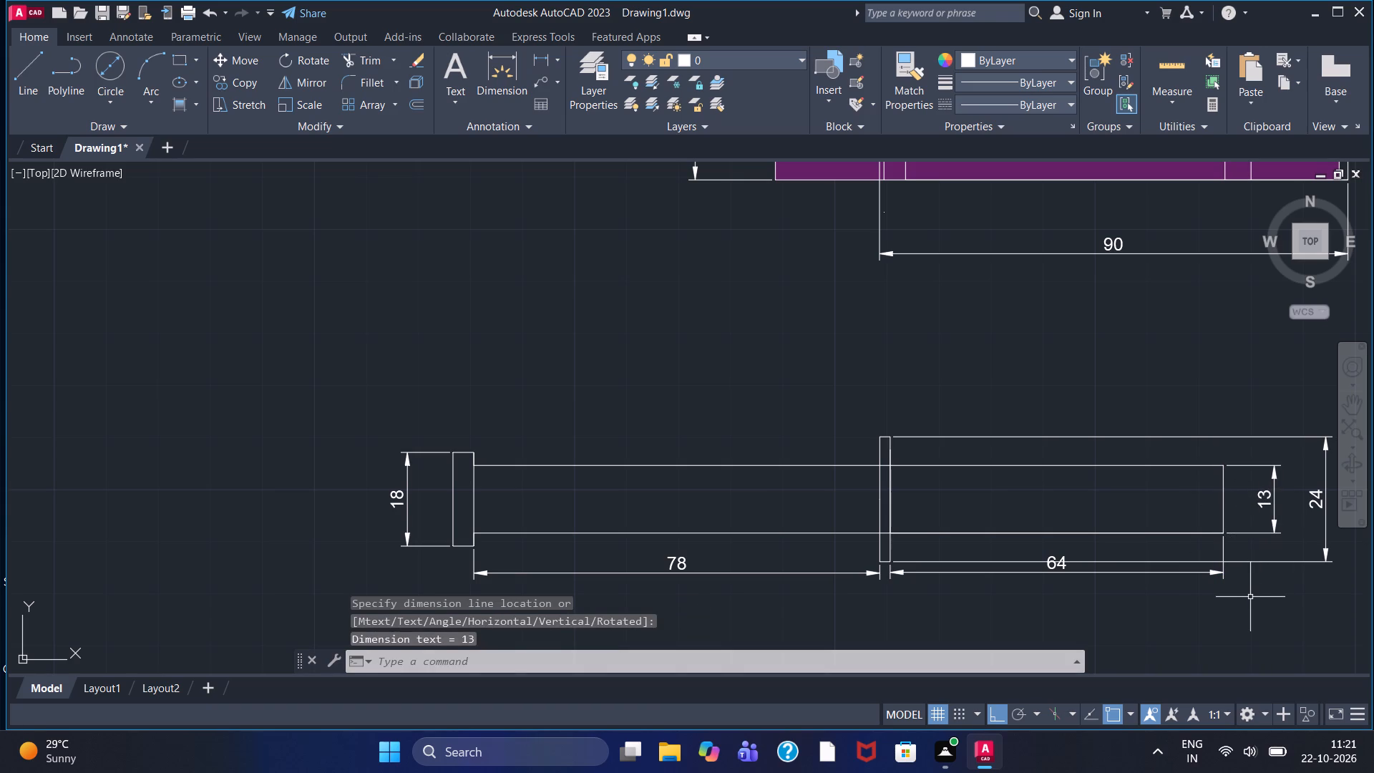
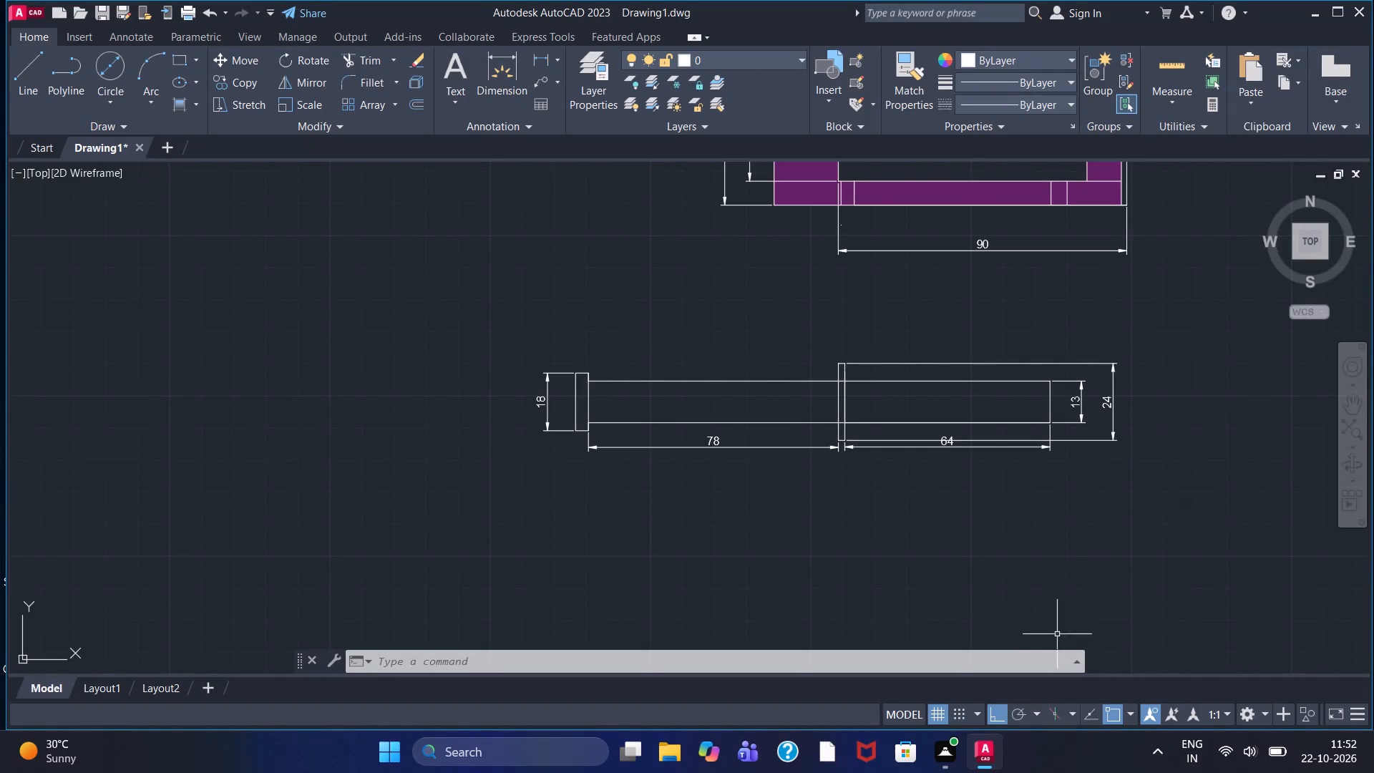
Save the drawing in the Documents folder as an AutoCAD 2018 DWG file named Manual Mechanical Gripper Assembly.
scroll(980, 397, up, 2)
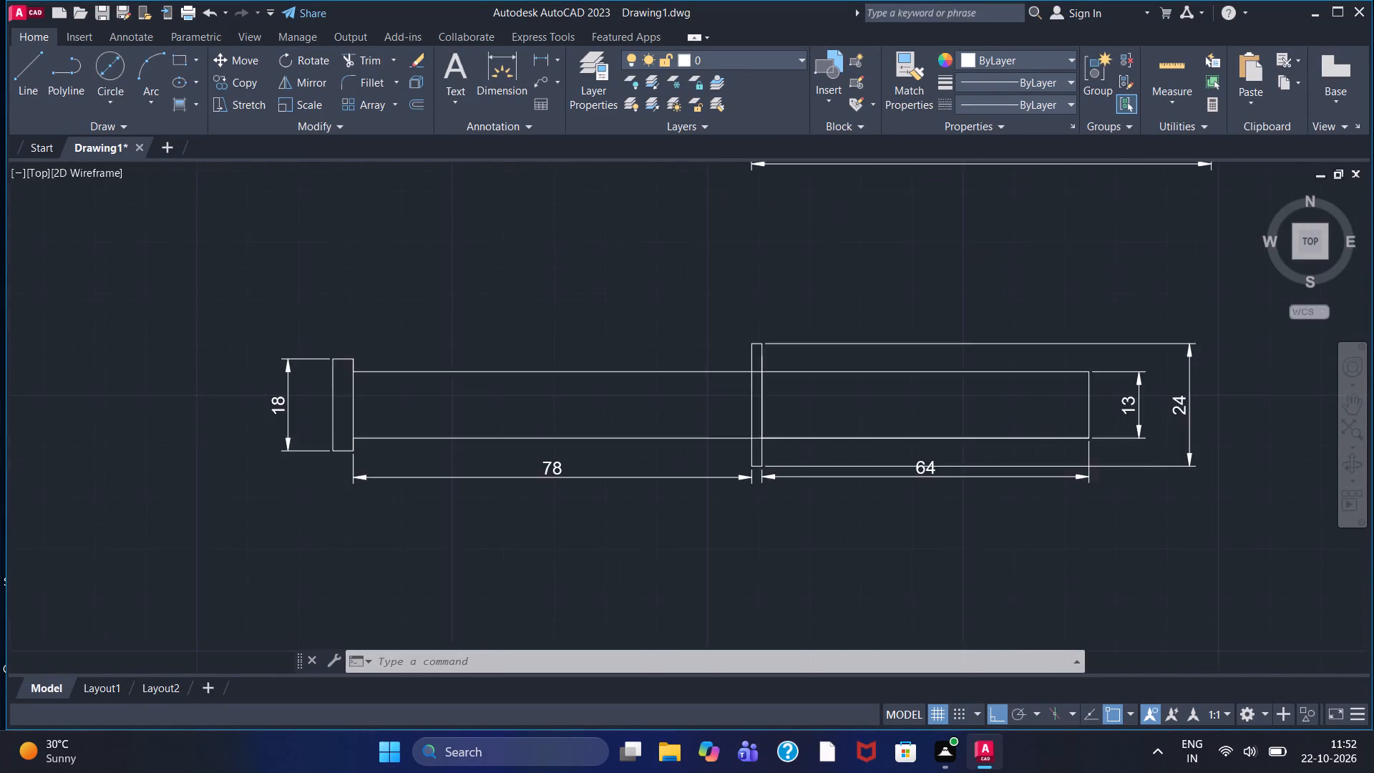
scroll(980, 397, down, 4)
scroll(1074, 283, down, 1)
middle_drag(1076, 287, 919, 493)
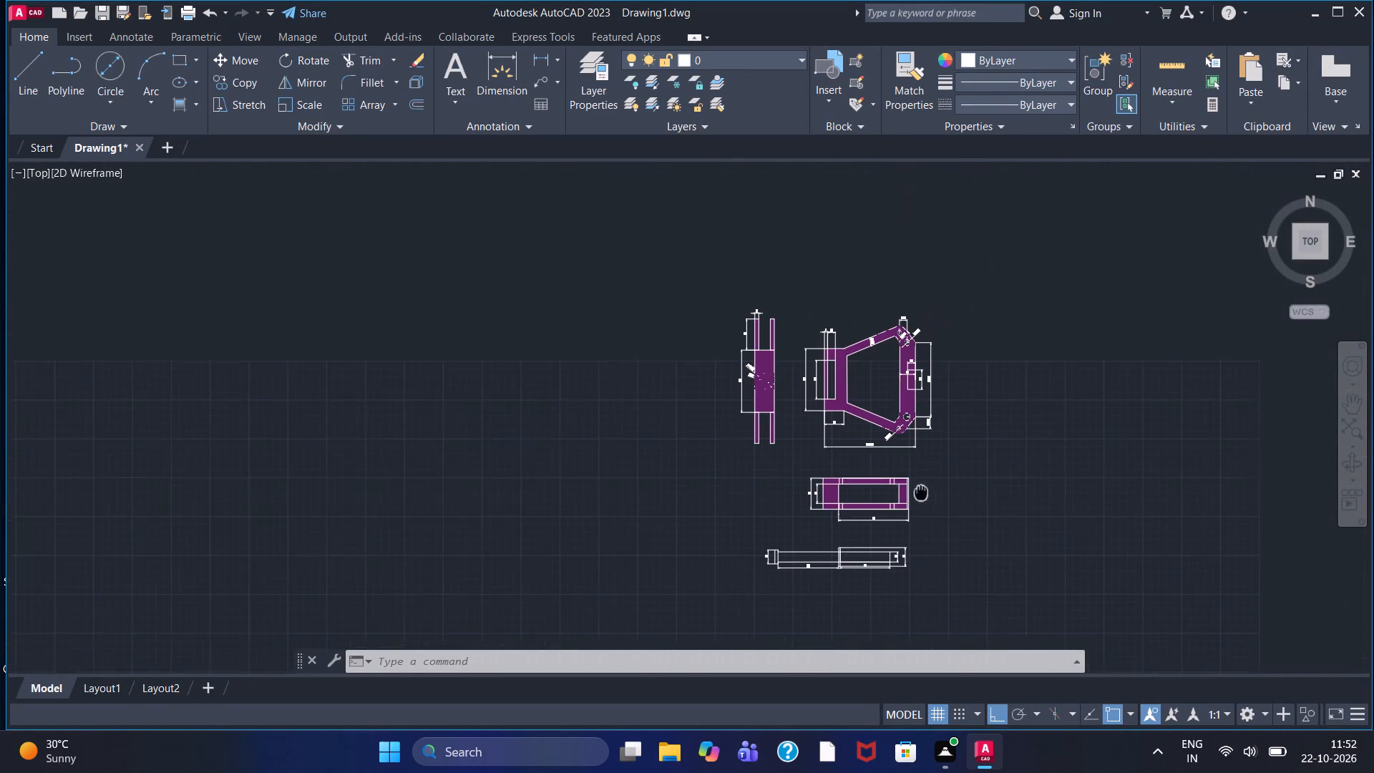
middle_drag(919, 493, 852, 485)
scroll(787, 455, up, 1)
middle_drag(926, 473, 855, 412)
key(ctrl+s)
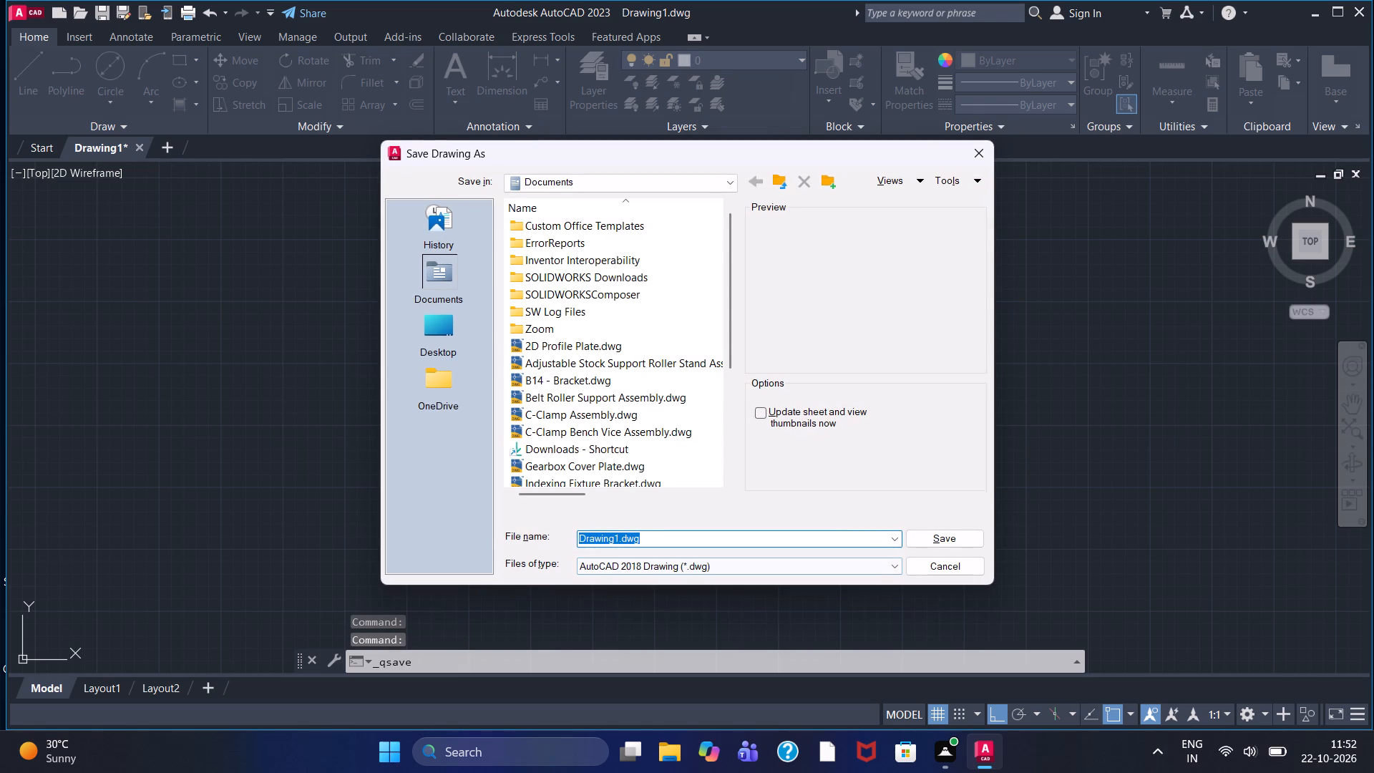
drag(617, 537, 511, 540)
key(BackSpace)
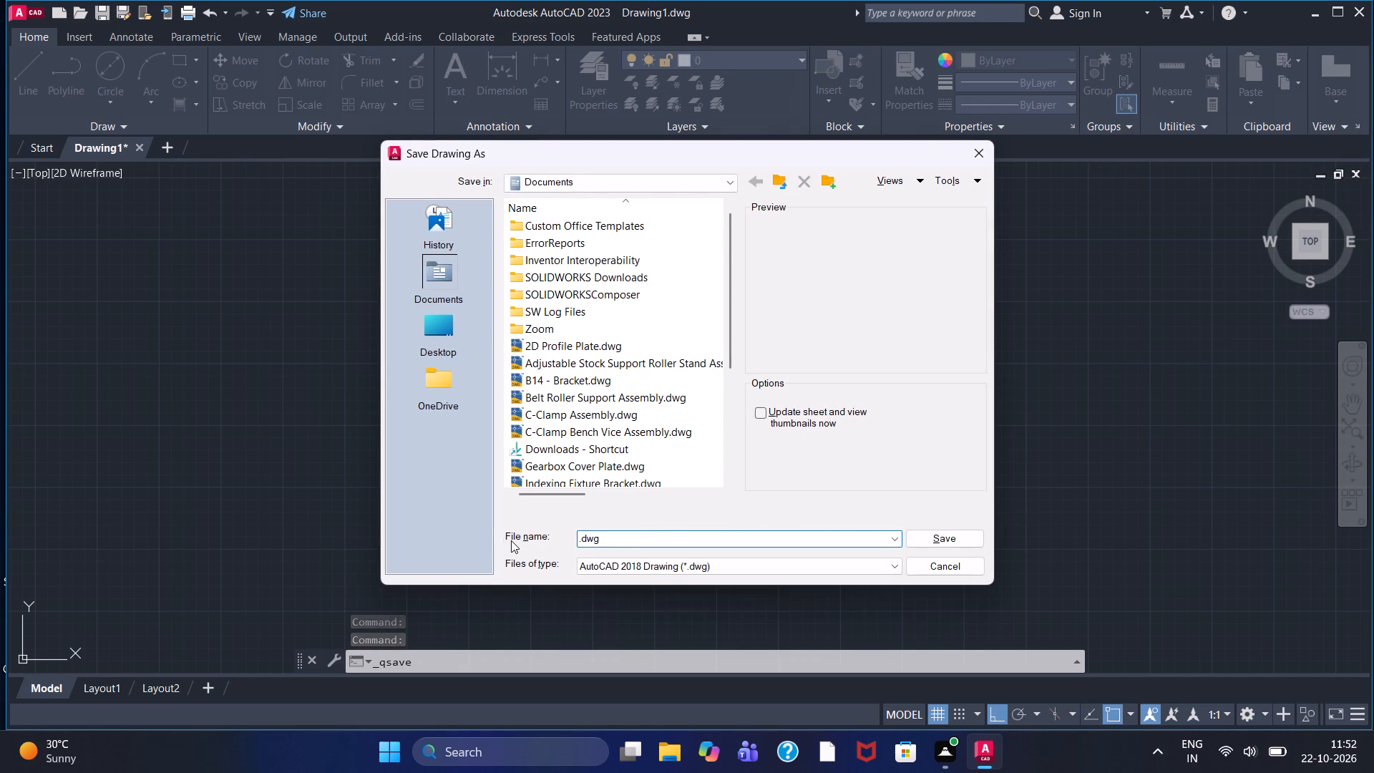
key(ctrl+v)
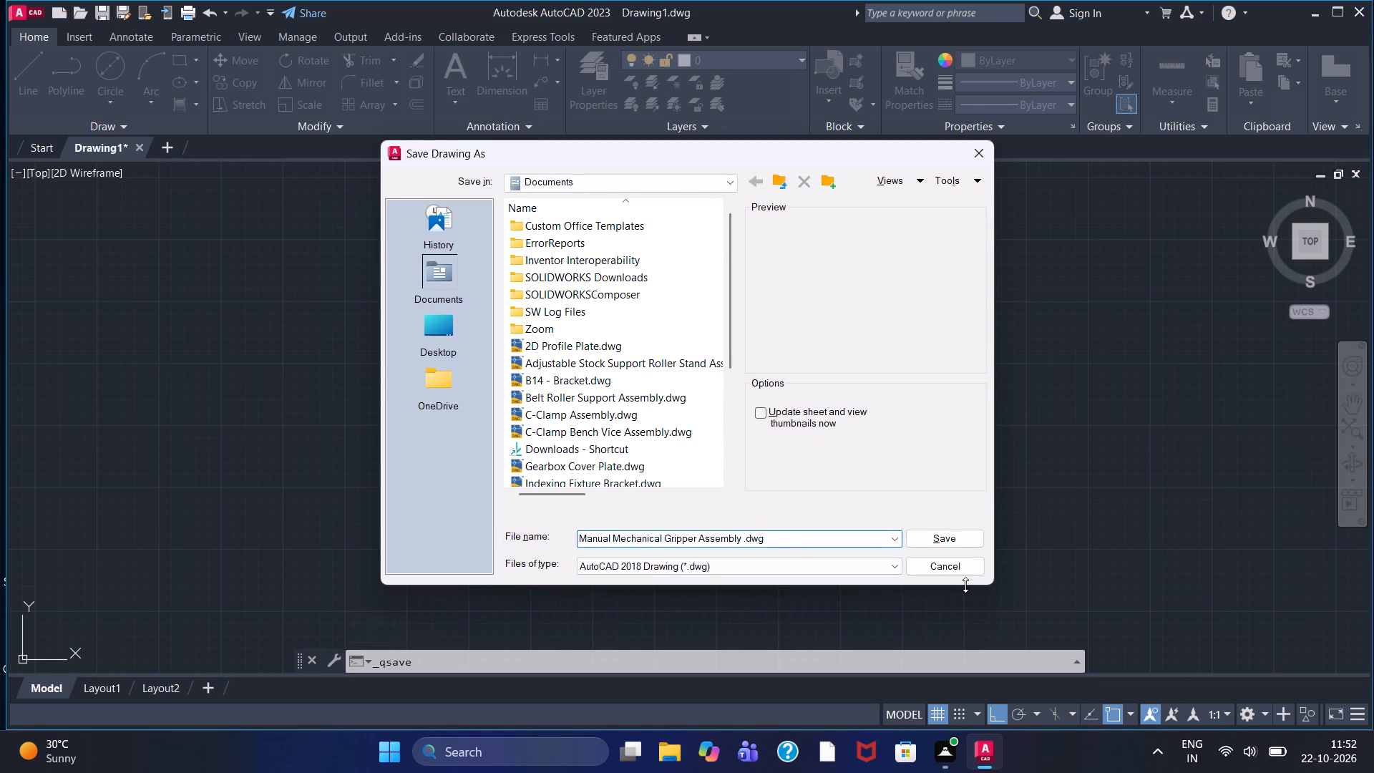
click(934, 533)
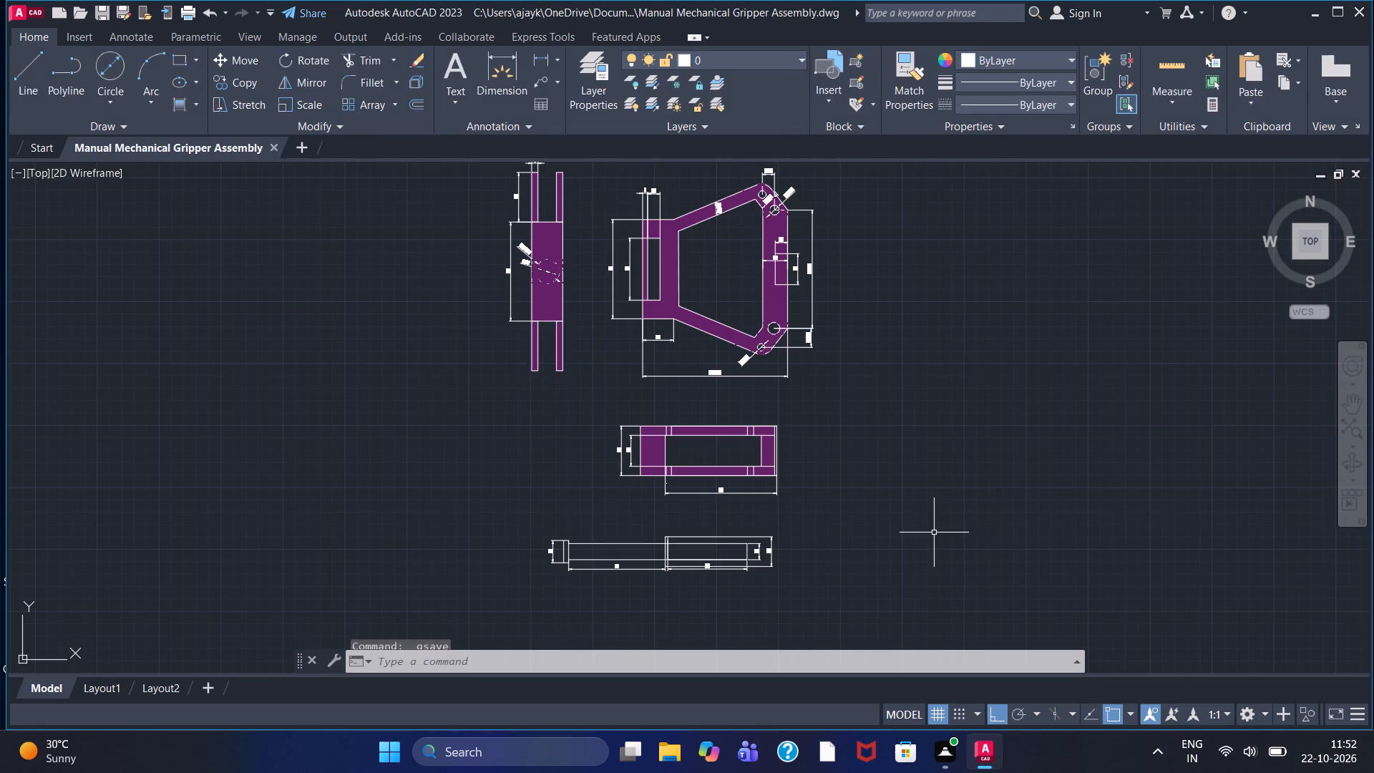